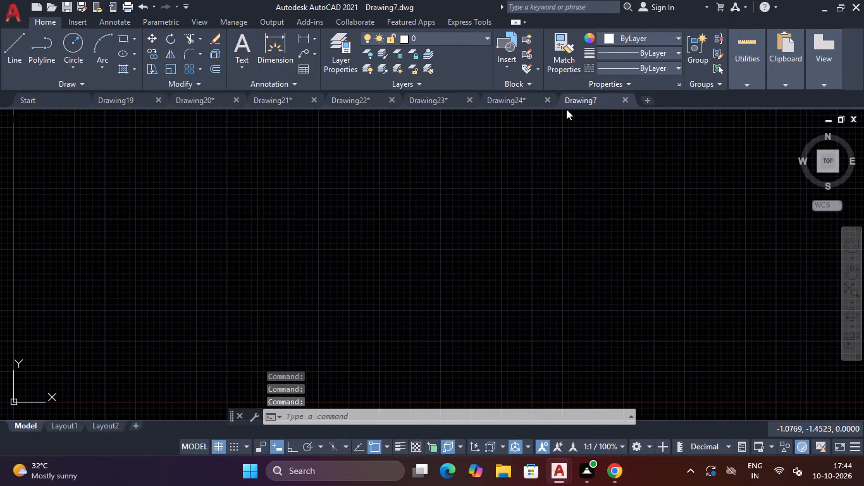
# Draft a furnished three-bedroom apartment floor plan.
# Turn off the drawing grid.
pyautogui.press('F7')
# Set the drawing's length units to Architectural with 0'-0" precision.
pyautogui.write('UB')
pyautogui.press('BackSpace')
pyautogui.press('n')
pyautogui.press('Return')
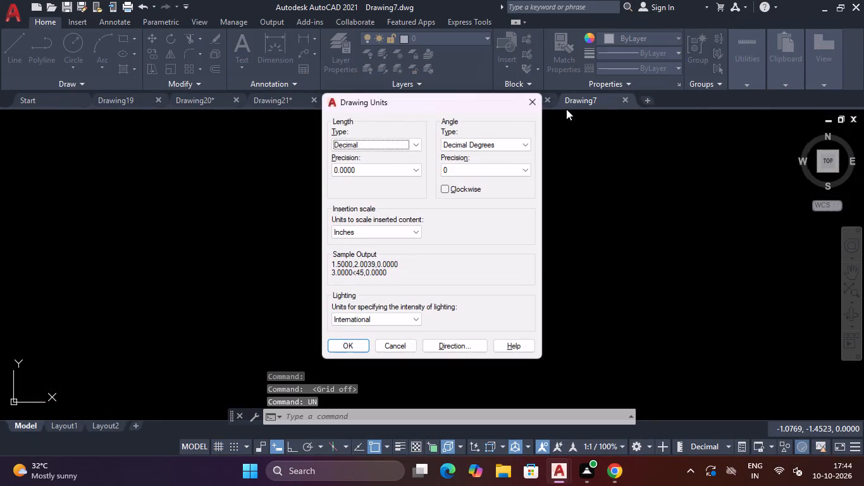
pyautogui.click(395, 143)
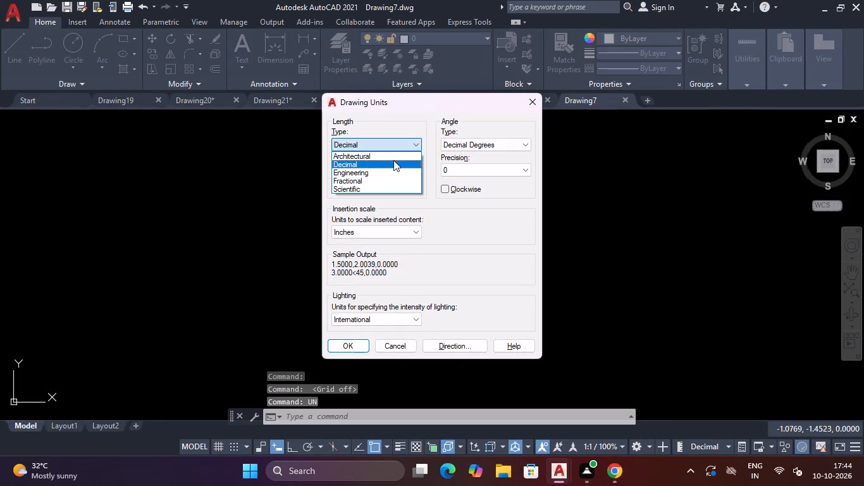
pyautogui.click(393, 159)
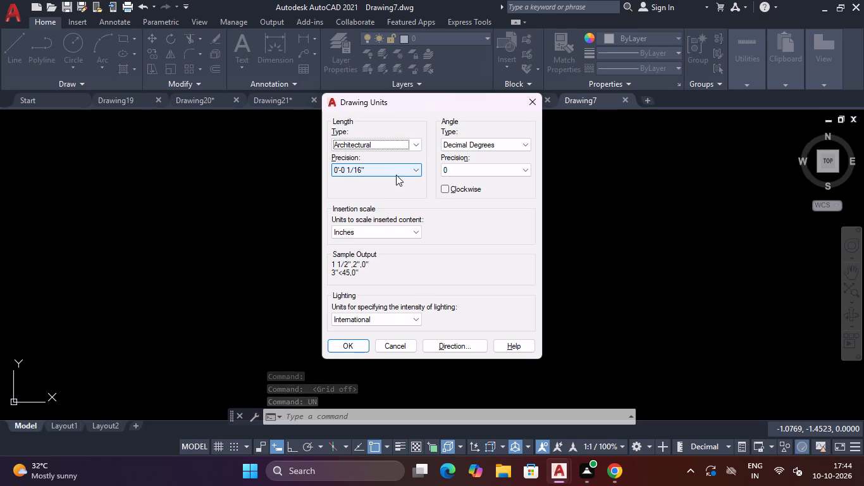
pyautogui.click(397, 166)
pyautogui.click(389, 180)
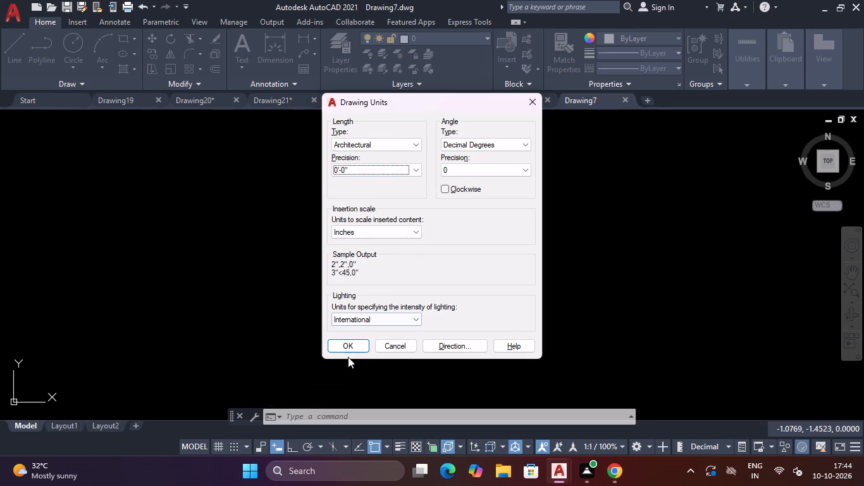
pyautogui.click(349, 346)
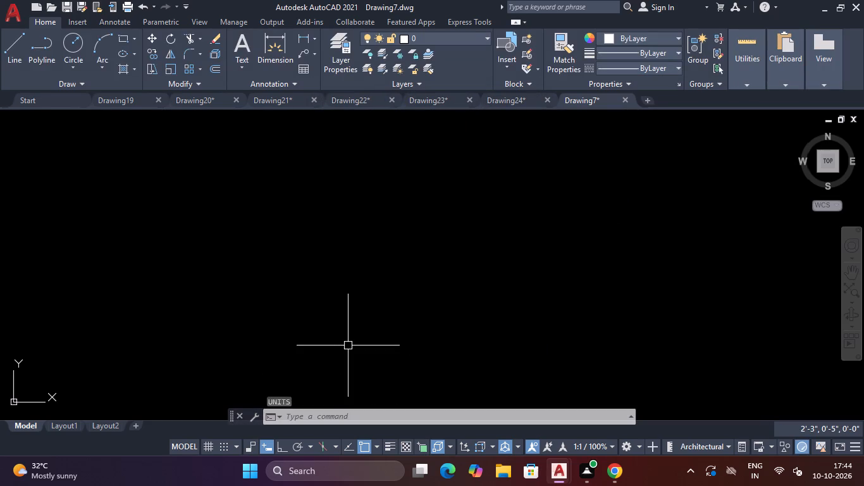
# Modify the Standard dimension style's primary units to Architectural format with 0'-0" precision.
pyautogui.write('D')
pyautogui.press('space')
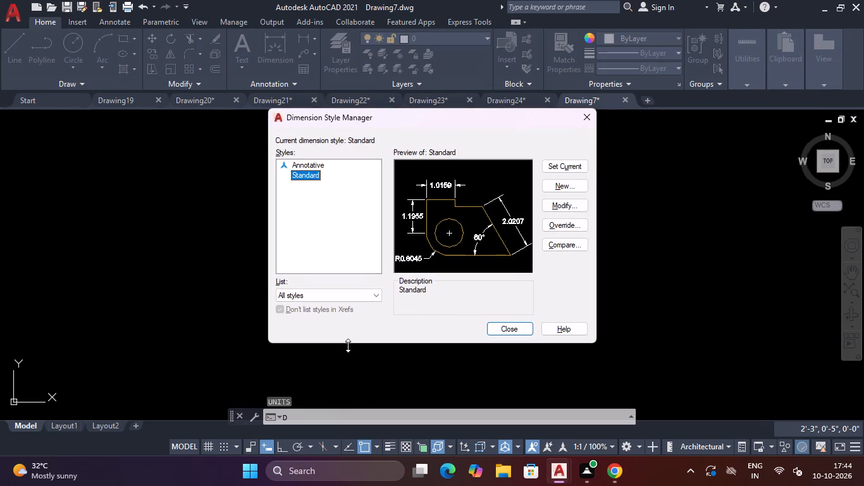
pyautogui.click(579, 205)
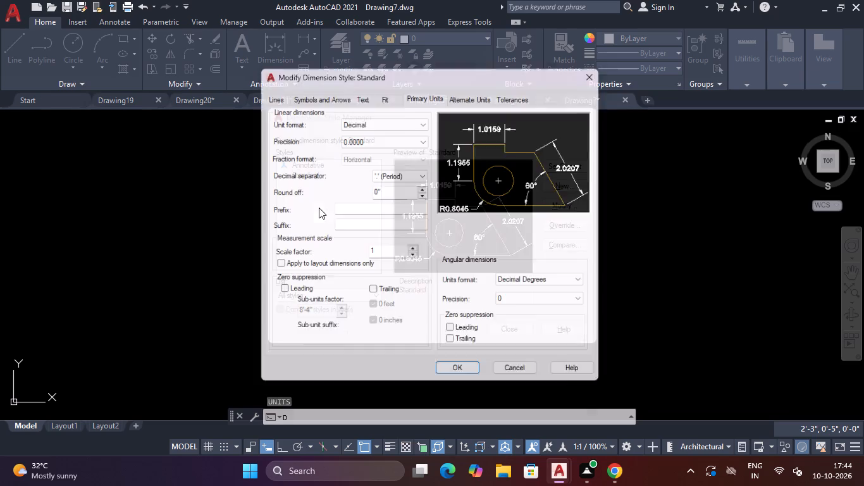
pyautogui.click(384, 115)
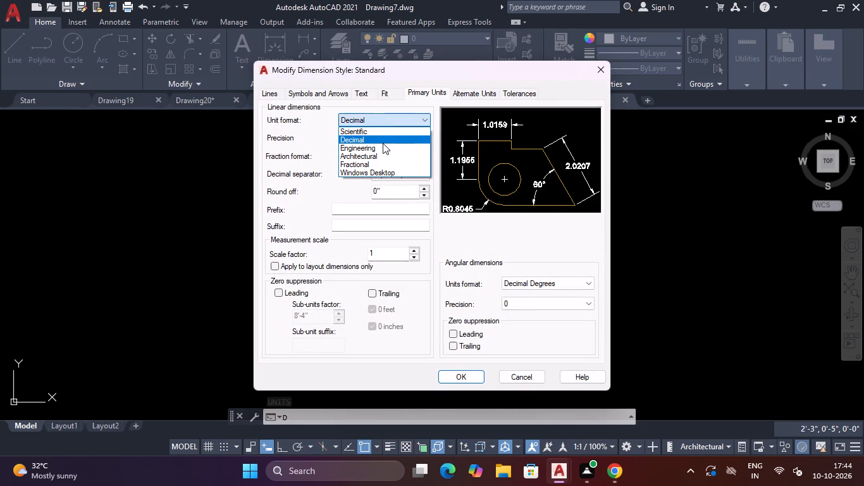
pyautogui.click(382, 159)
pyautogui.click(386, 135)
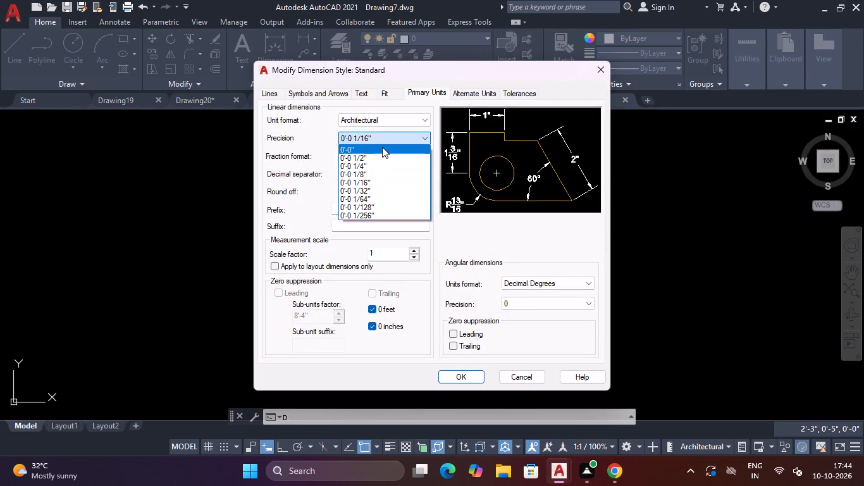
pyautogui.click(382, 147)
# Set the Standard dimension style's arrow size to 6".
pyautogui.click(334, 97)
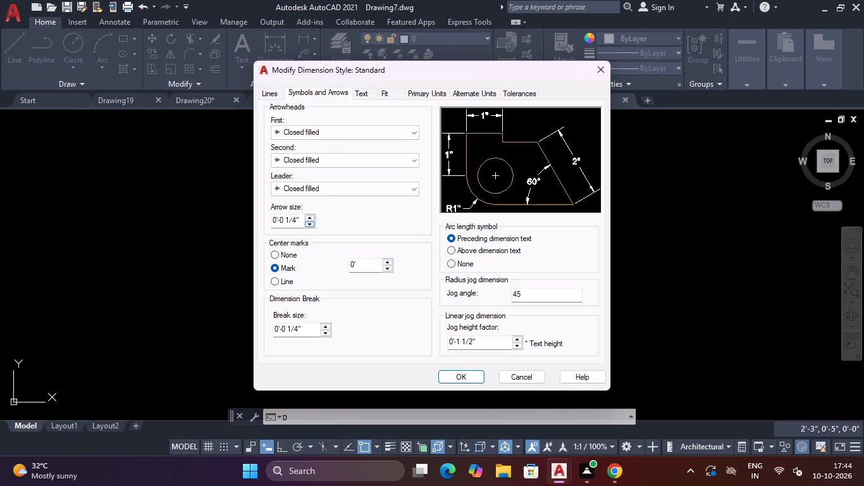
pyautogui.moveTo(300, 218); pyautogui.dragTo(183, 232)
pyautogui.press('BackSpace')
pyautogui.press('4')
pyautogui.press('BackSpace')
pyautogui.write('6"')
pyautogui.press('Return')
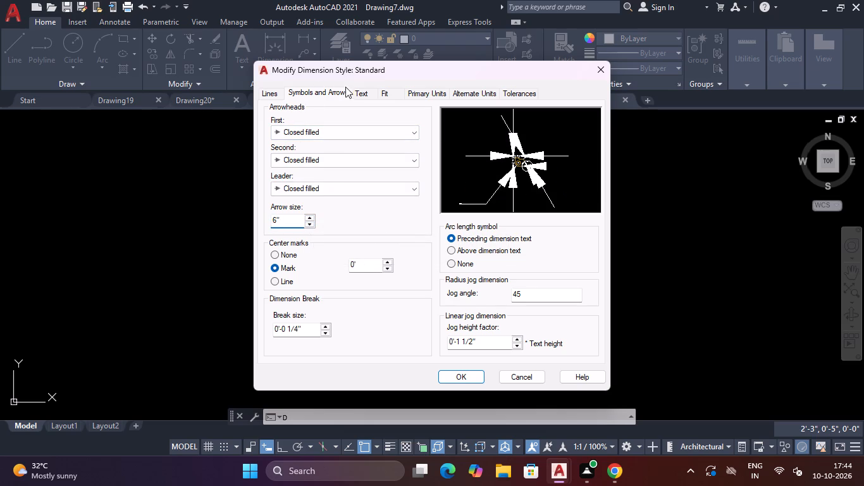
# Set the Standard dimension style's text height to 6" and apply the style changes.
pyautogui.click(354, 94)
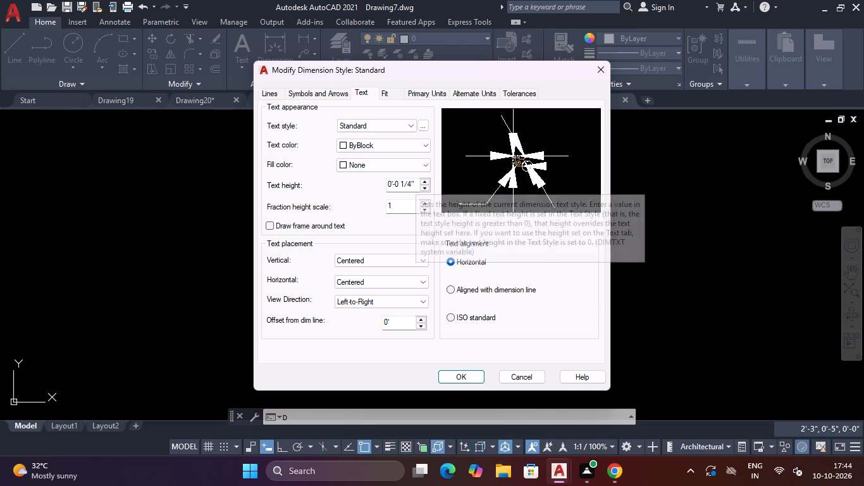
pyautogui.moveTo(414, 180); pyautogui.dragTo(324, 200)
pyautogui.press('BackSpace')
pyautogui.write('6"')
pyautogui.press('Return')
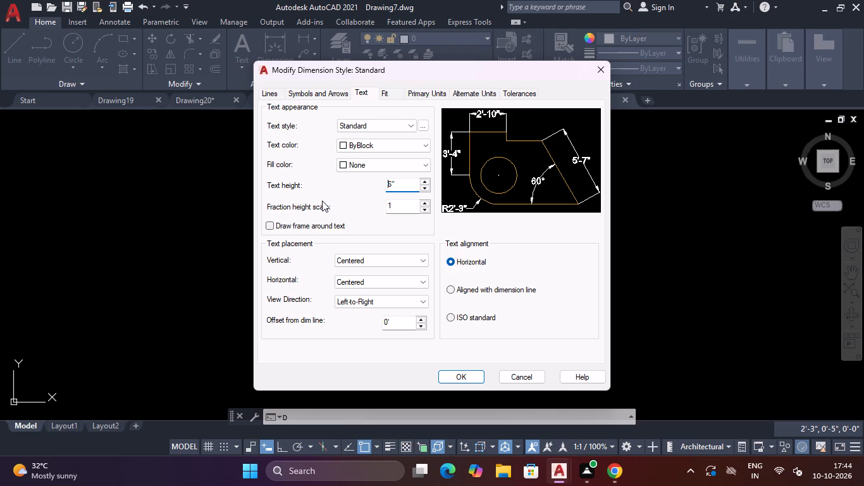
pyautogui.click(457, 378)
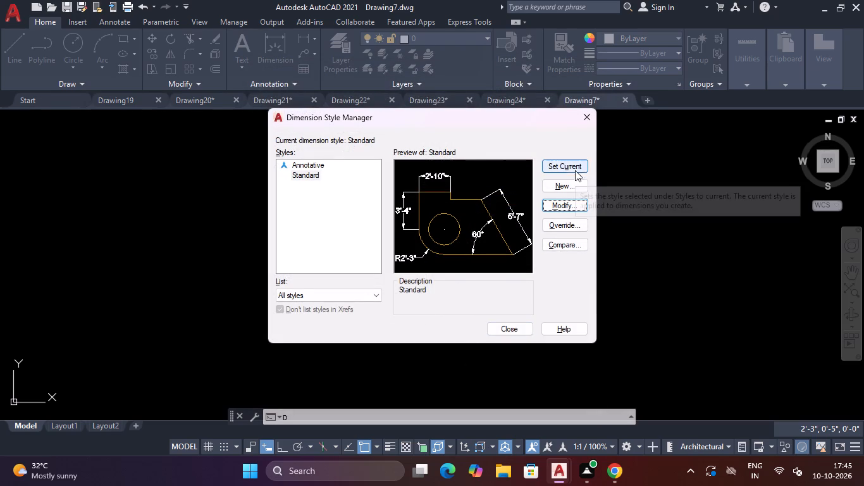
# Make the Standard dimension style current and close the Dimension Style Manager.
pyautogui.tripleClick(575, 163)
pyautogui.click(515, 330)
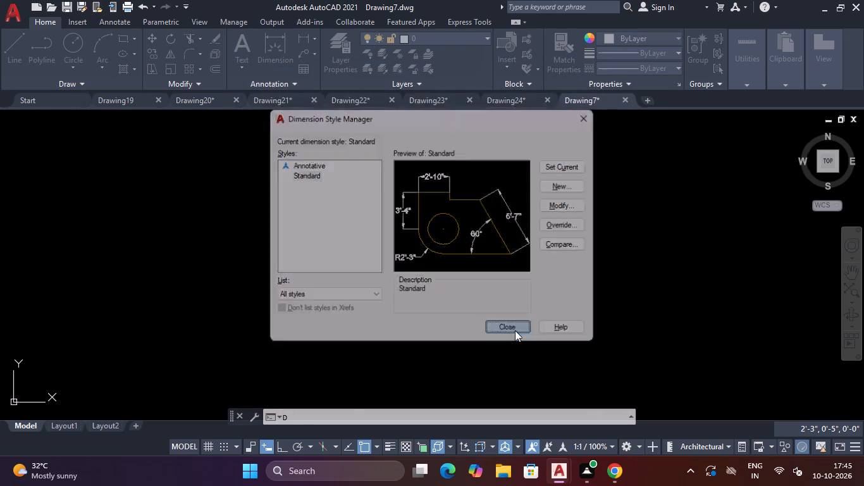
pyautogui.press('Escape')
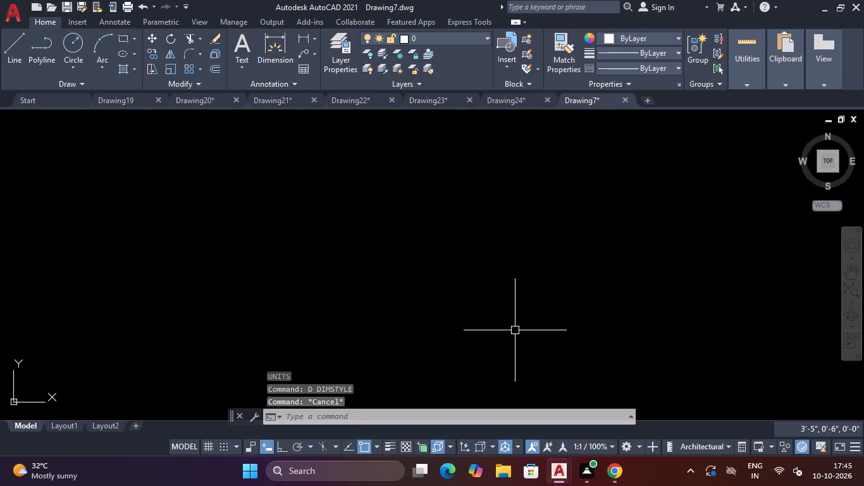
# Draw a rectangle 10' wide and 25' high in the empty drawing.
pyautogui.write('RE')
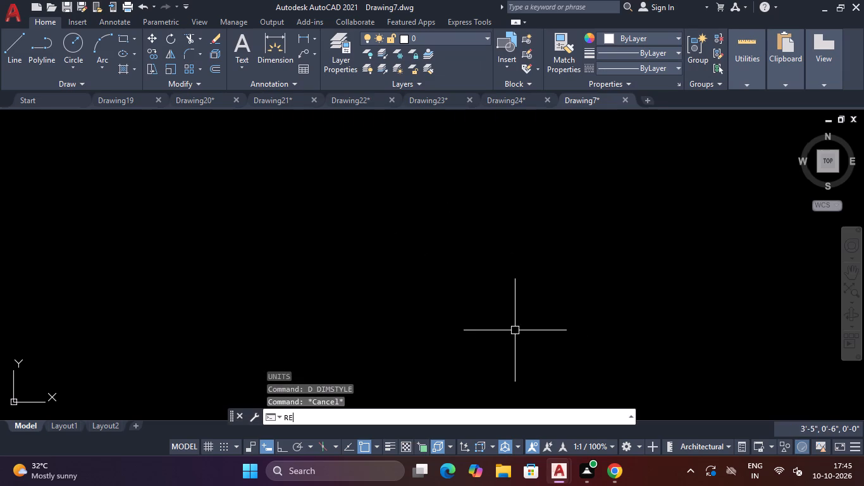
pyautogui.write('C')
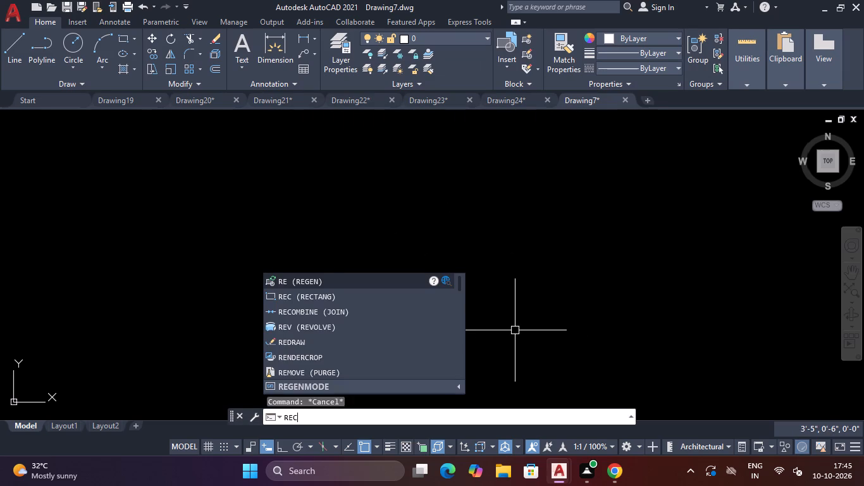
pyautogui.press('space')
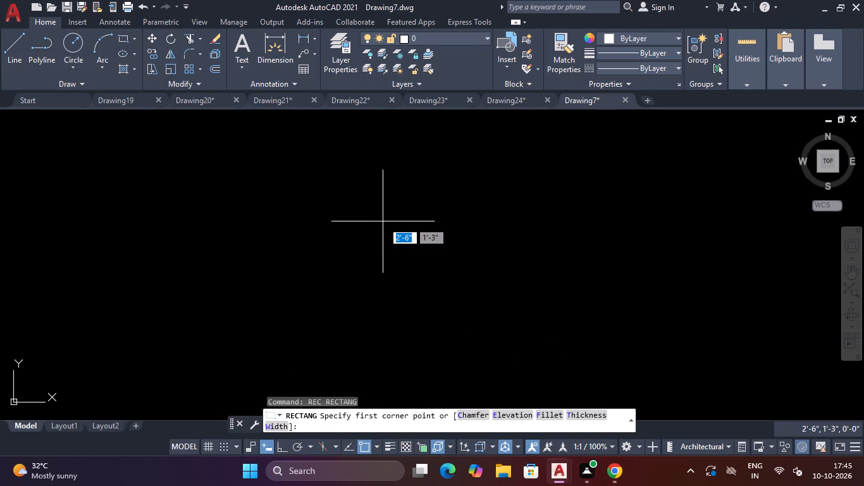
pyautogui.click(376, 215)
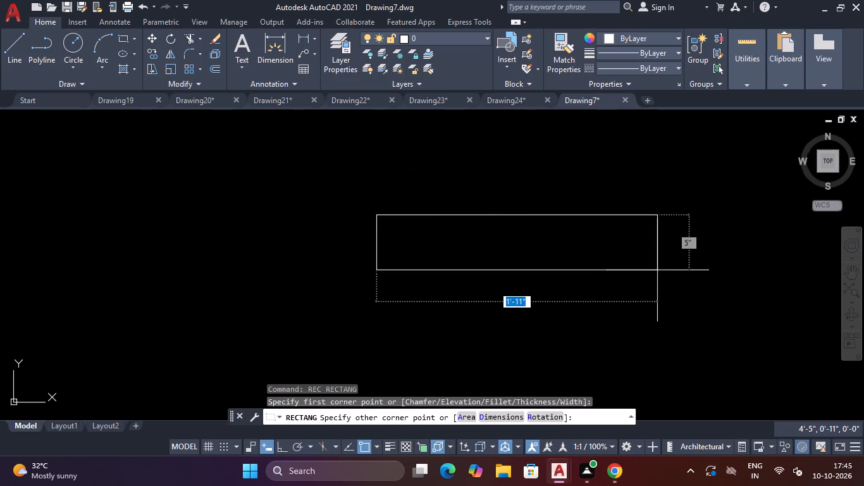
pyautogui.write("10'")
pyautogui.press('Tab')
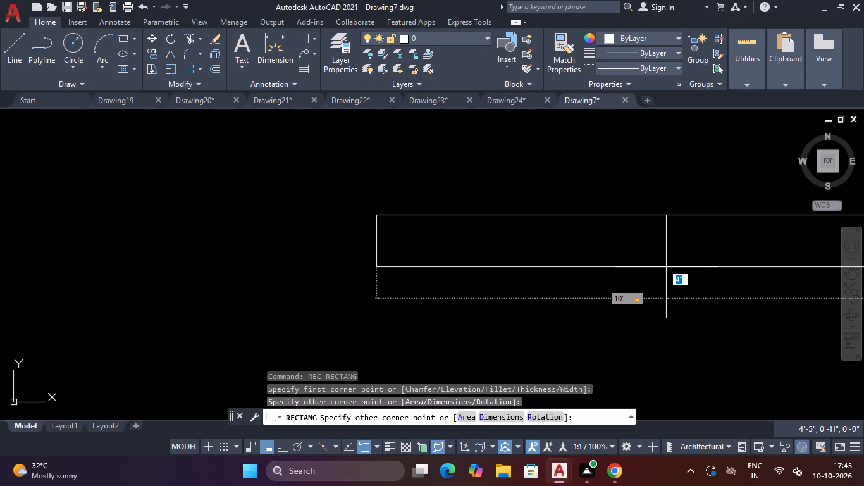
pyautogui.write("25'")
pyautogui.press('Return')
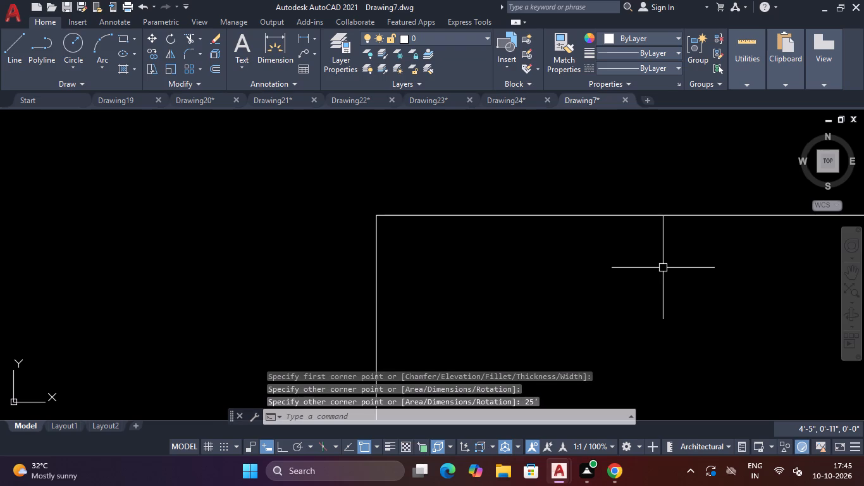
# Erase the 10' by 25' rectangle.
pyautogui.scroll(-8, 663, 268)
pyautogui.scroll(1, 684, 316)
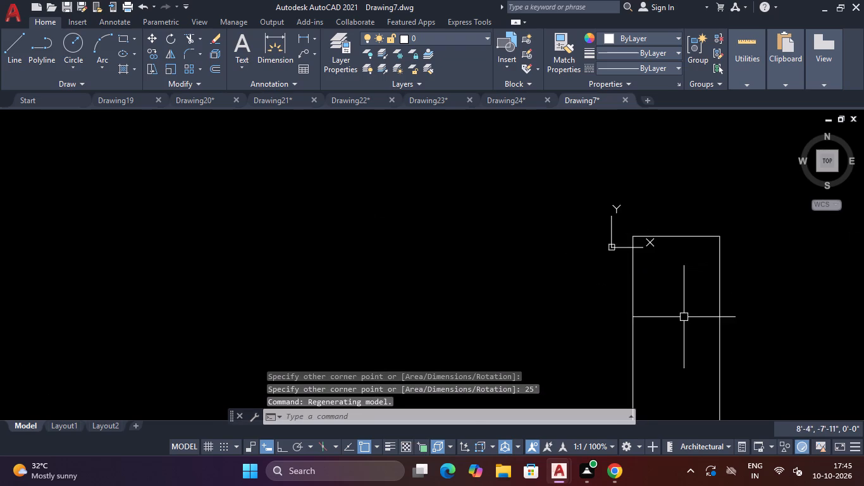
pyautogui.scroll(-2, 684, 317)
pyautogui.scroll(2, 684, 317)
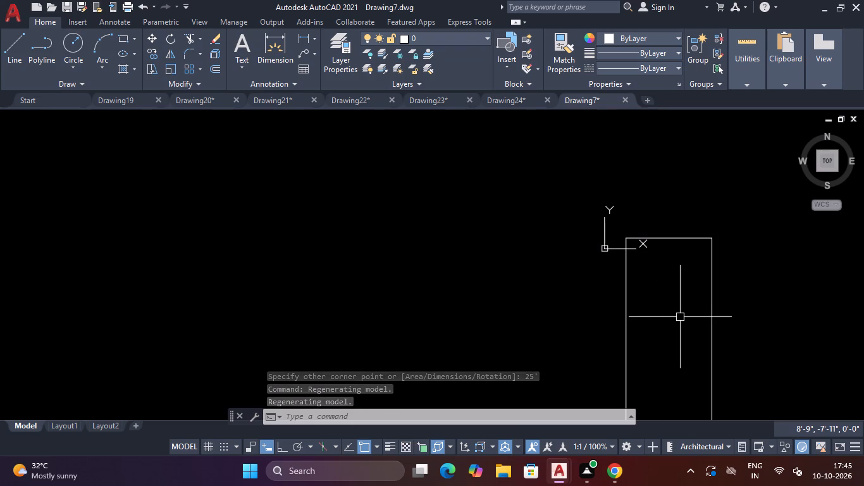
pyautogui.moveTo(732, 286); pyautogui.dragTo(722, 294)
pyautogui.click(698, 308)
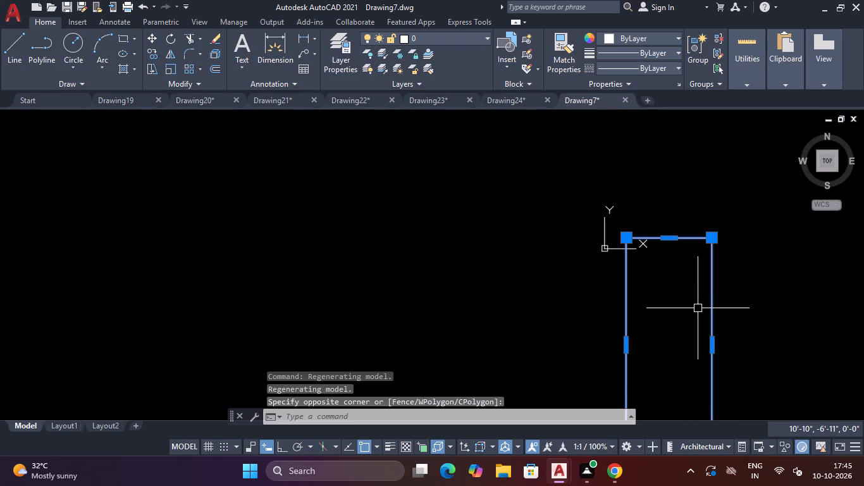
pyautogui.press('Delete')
# Draw a rectangle 30' wide and 25' high.
pyautogui.write('REC')
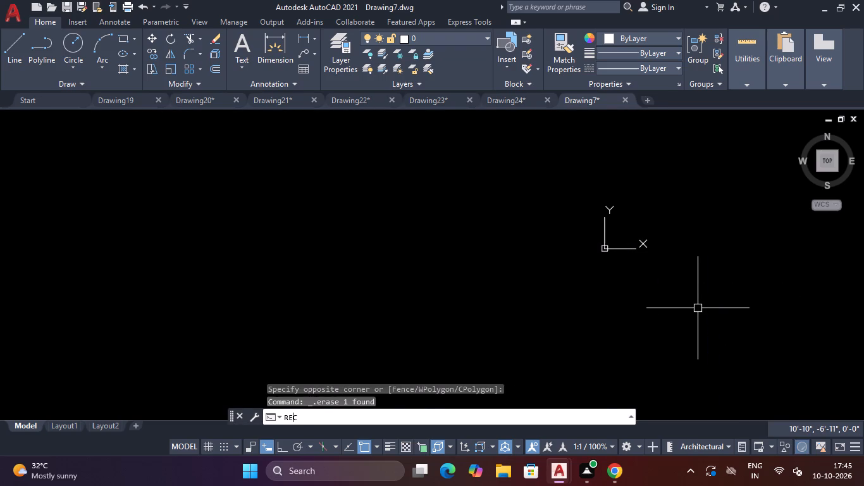
pyautogui.press('space')
pyautogui.click(637, 164)
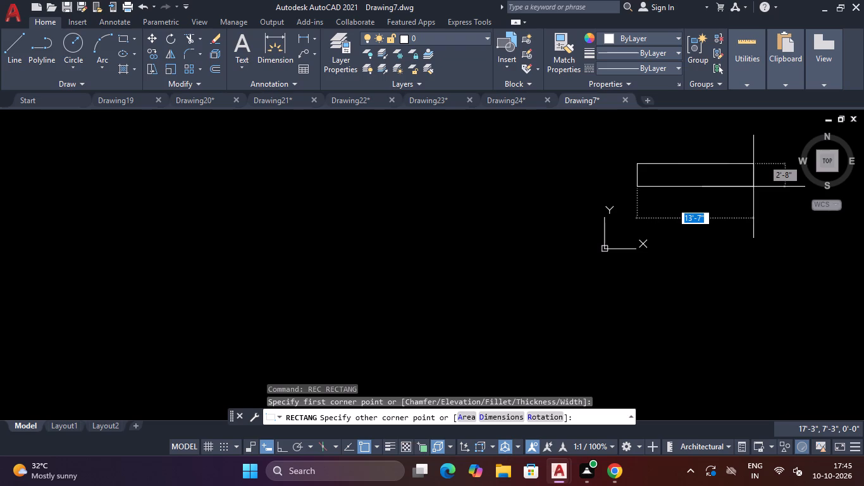
pyautogui.write('30')
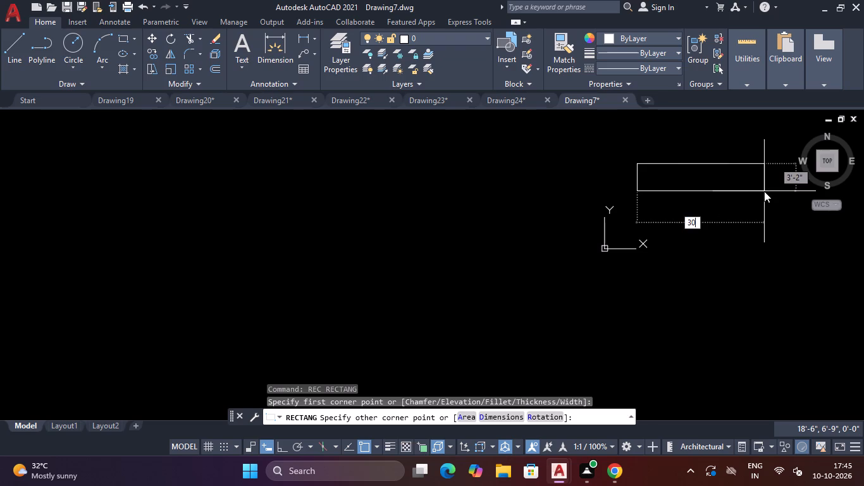
pyautogui.press("'")
pyautogui.press('Tab')
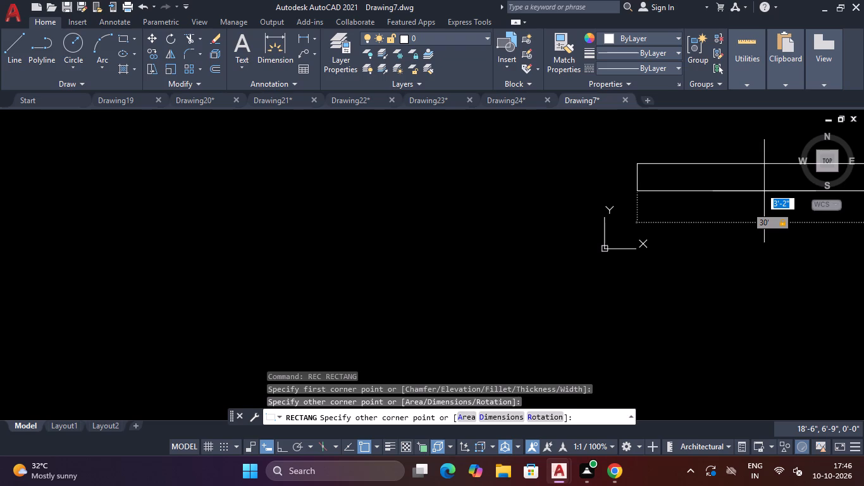
pyautogui.write("25'")
pyautogui.press('Return')
# Move the UCS origin well away from the rectangle, below and to its left, and deselect the UCS icon.
pyautogui.scroll(-2, 765, 199)
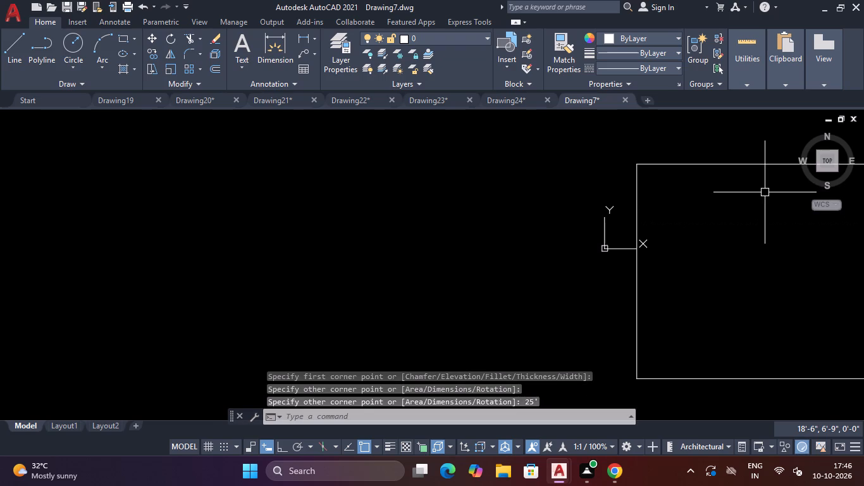
pyautogui.scroll(-2, 765, 199)
pyautogui.scroll(1, 771, 201)
pyautogui.click(720, 211)
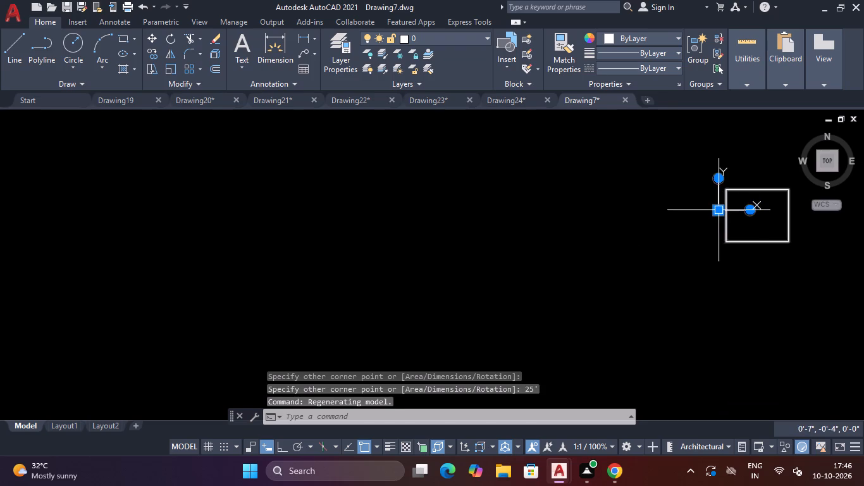
pyautogui.click(717, 211)
pyautogui.click(98, 341)
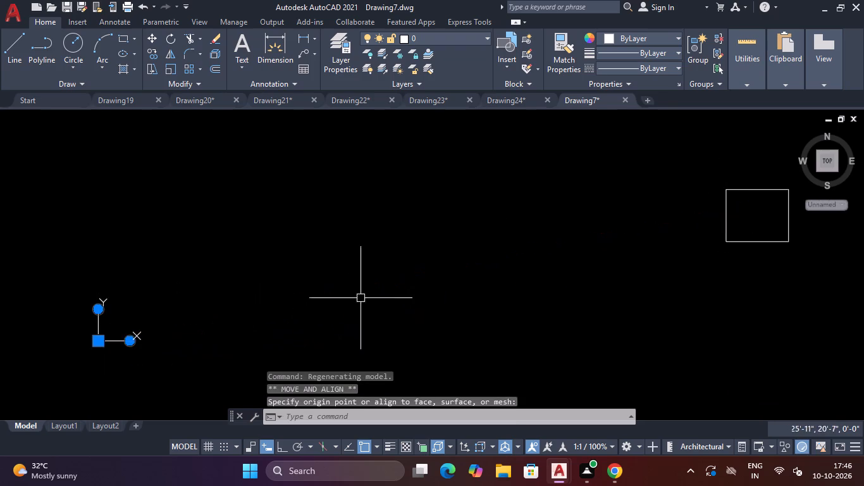
pyautogui.scroll(-3, 756, 228)
pyautogui.scroll(5, 765, 218)
pyautogui.scroll(-2, 735, 252)
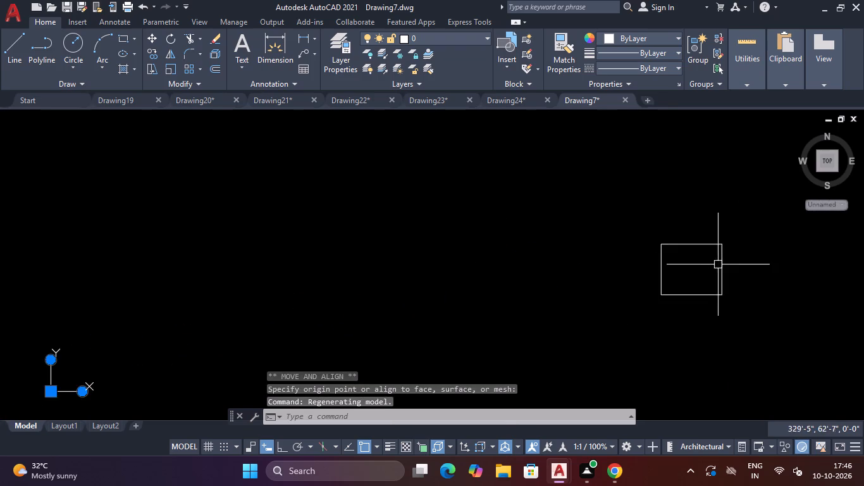
pyautogui.scroll(3, 718, 265)
pyautogui.press('Escape')
pyautogui.press('Escape')
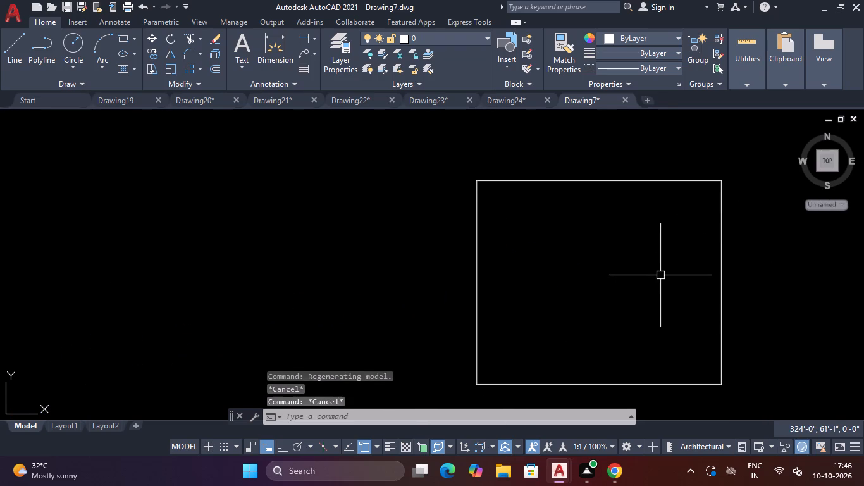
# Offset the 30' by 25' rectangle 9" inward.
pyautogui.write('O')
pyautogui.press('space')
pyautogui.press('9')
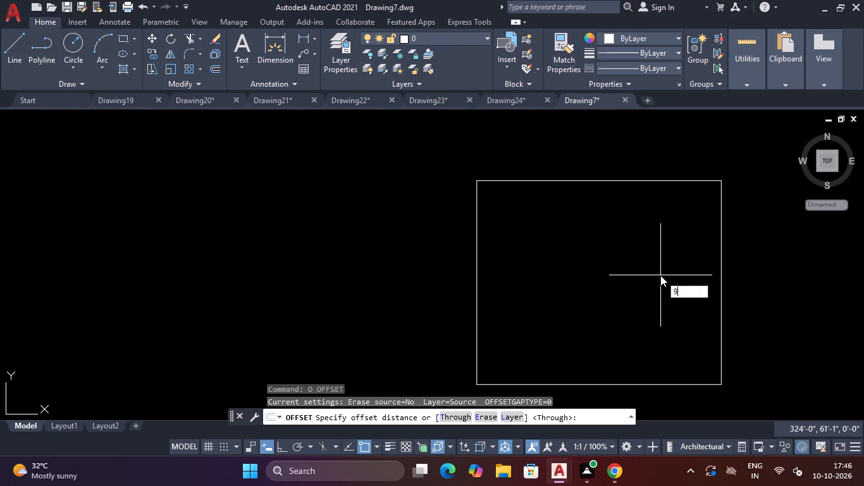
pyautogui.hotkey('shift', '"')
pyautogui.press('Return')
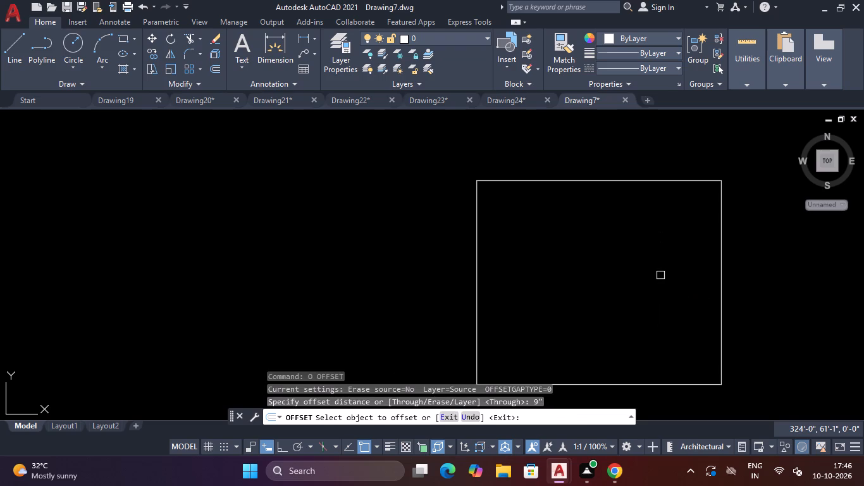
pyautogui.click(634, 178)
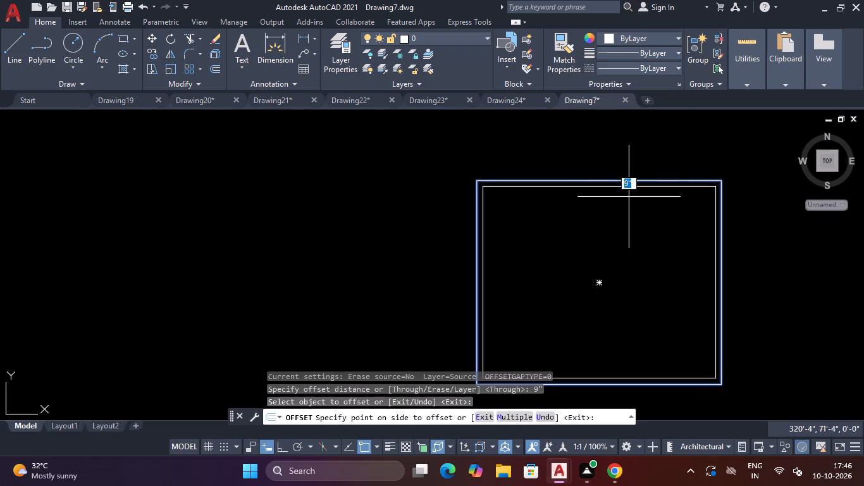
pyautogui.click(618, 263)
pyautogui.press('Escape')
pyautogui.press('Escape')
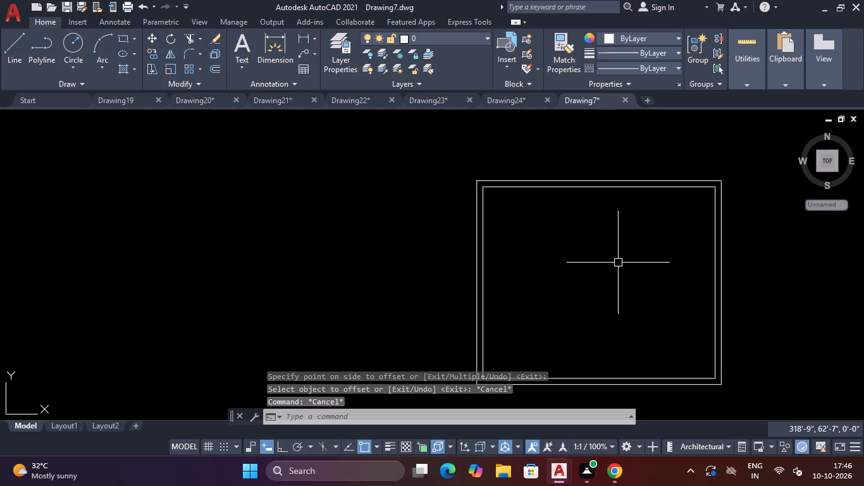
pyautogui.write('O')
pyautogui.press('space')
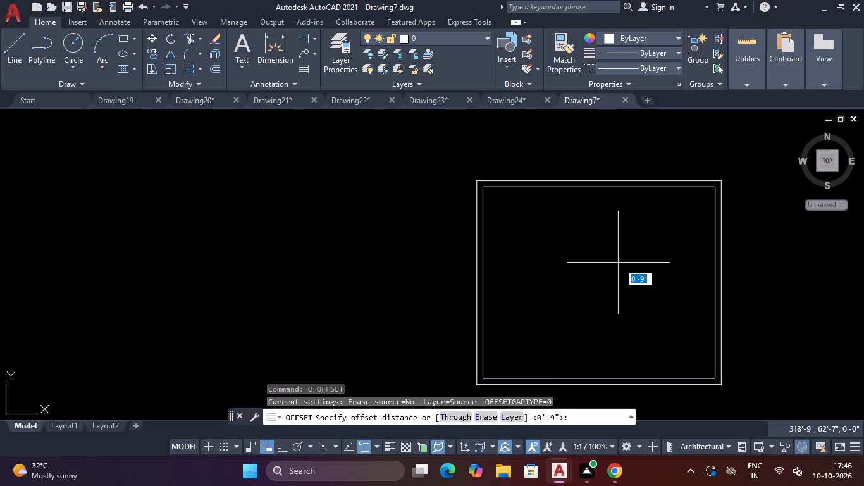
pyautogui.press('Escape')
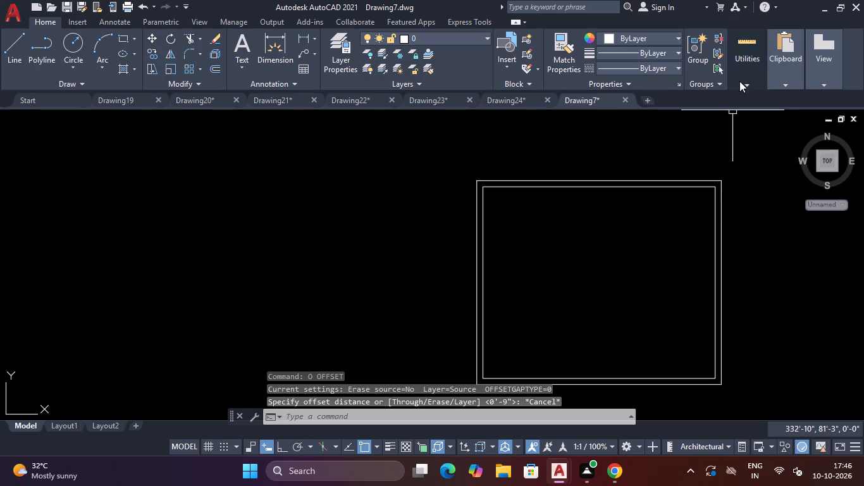
# Measure the inner rectangle's width and height with Quick Measure.
pyautogui.click(751, 100)
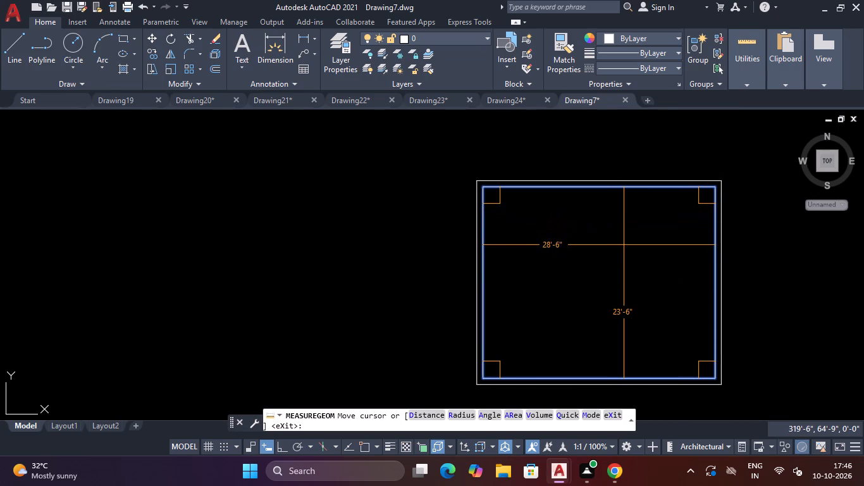
pyautogui.press('Escape')
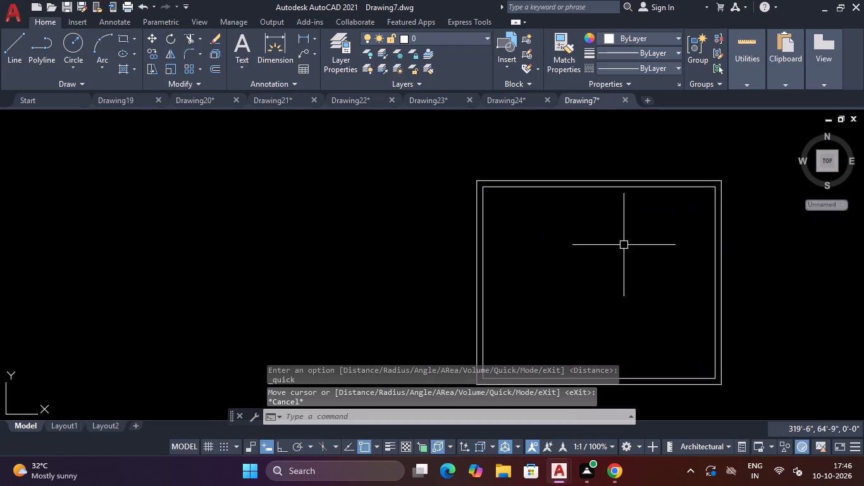
# Select both rectangles and stretch the outer rectangle's left side 7' inward.
pyautogui.click(566, 245)
pyautogui.click(465, 273)
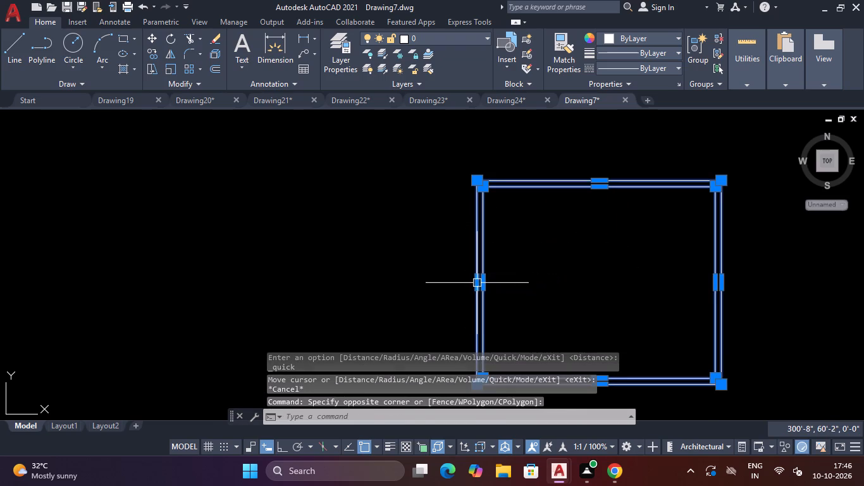
pyautogui.click(475, 282)
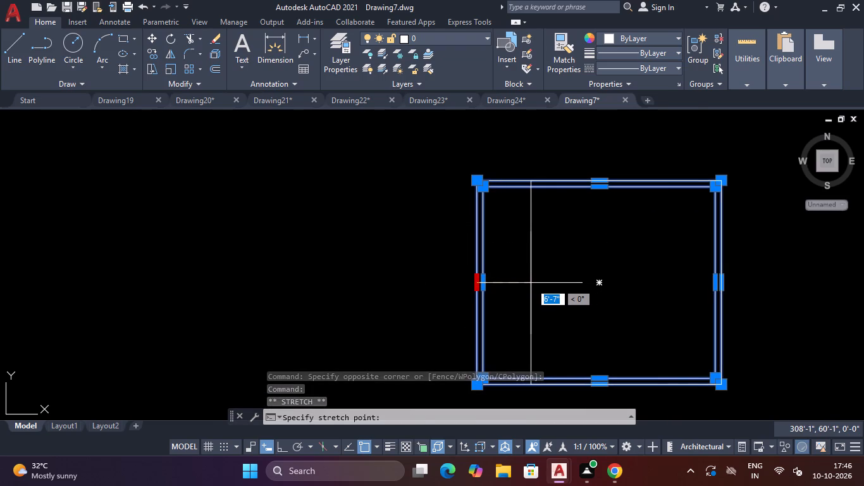
pyautogui.write("7'")
pyautogui.press('Return')
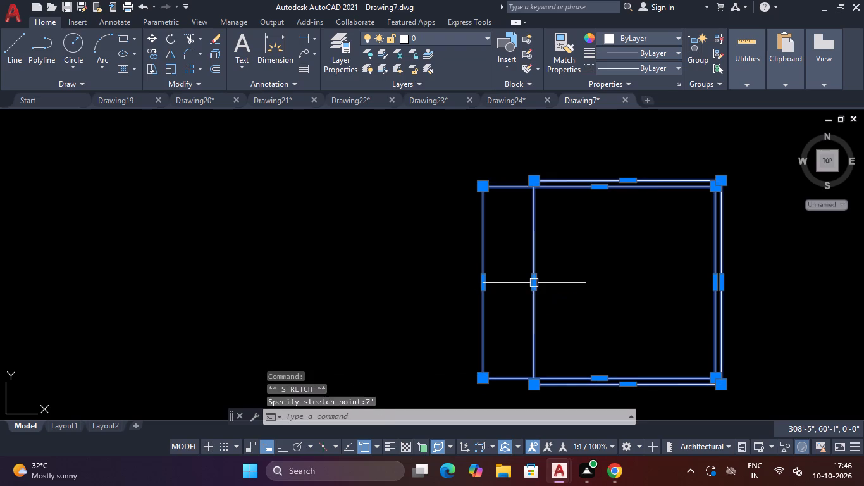
pyautogui.press('Escape')
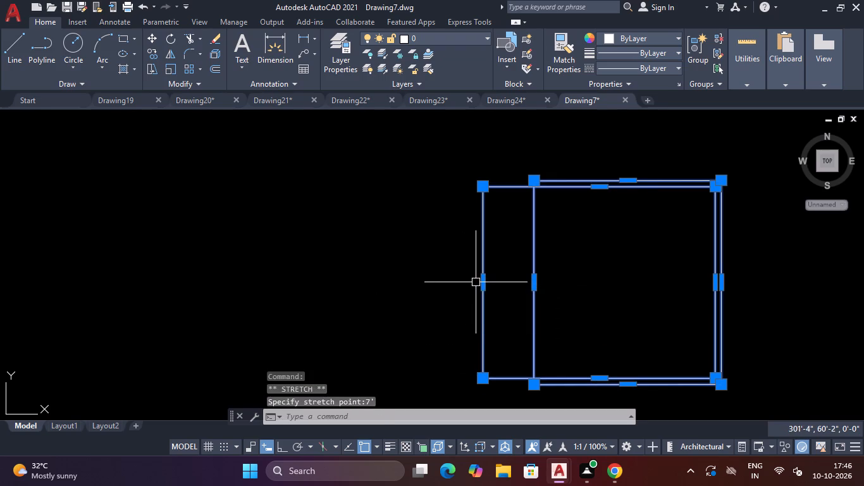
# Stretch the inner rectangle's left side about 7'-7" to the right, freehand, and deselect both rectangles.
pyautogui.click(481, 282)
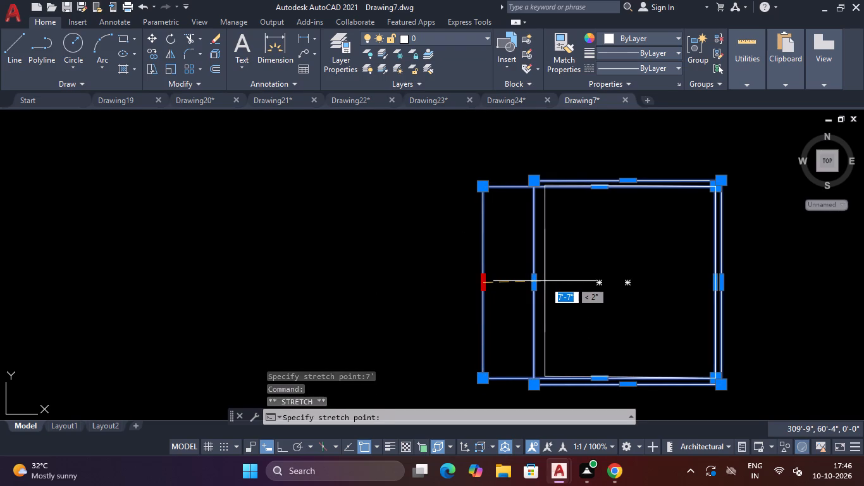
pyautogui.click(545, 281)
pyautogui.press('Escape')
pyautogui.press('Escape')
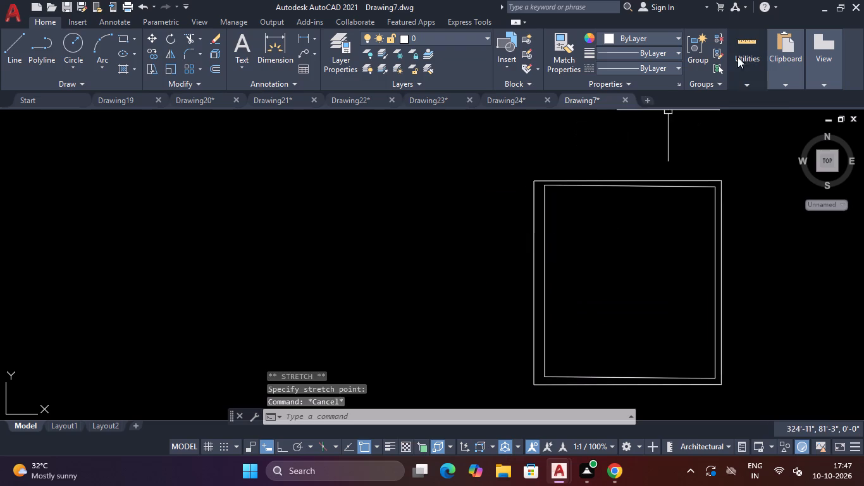
# Measure the space between the outer and inner rectangles at their left sides with Quick Measure.
pyautogui.click(741, 103)
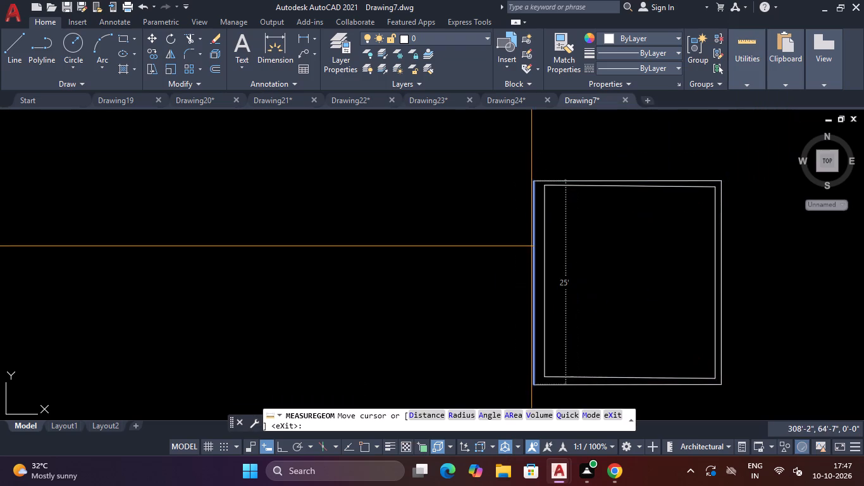
pyautogui.scroll(3, 542, 247)
pyautogui.click(536, 249)
pyautogui.press('Escape')
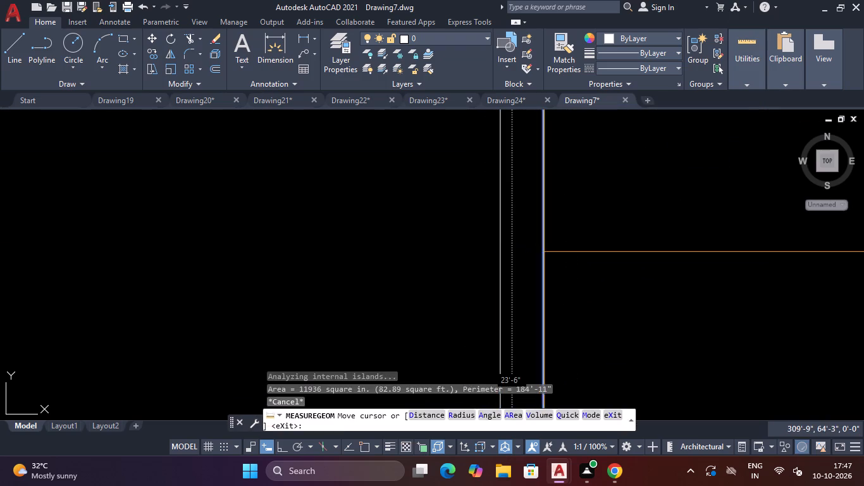
pyautogui.press('Escape')
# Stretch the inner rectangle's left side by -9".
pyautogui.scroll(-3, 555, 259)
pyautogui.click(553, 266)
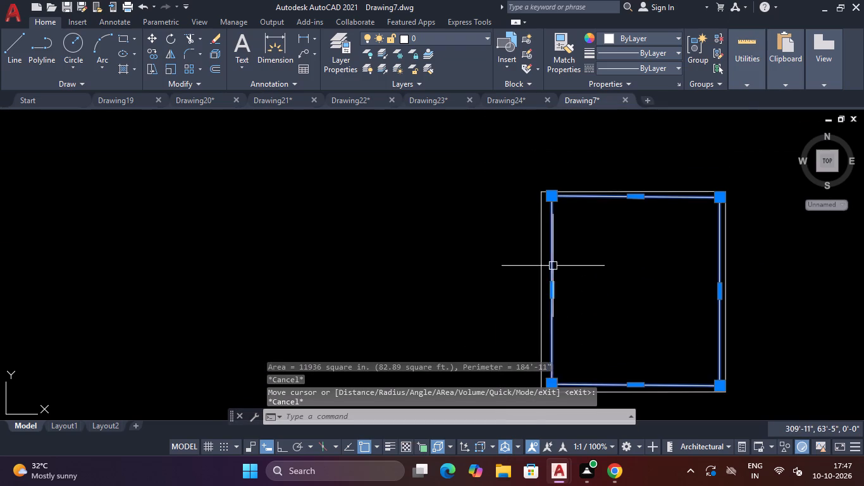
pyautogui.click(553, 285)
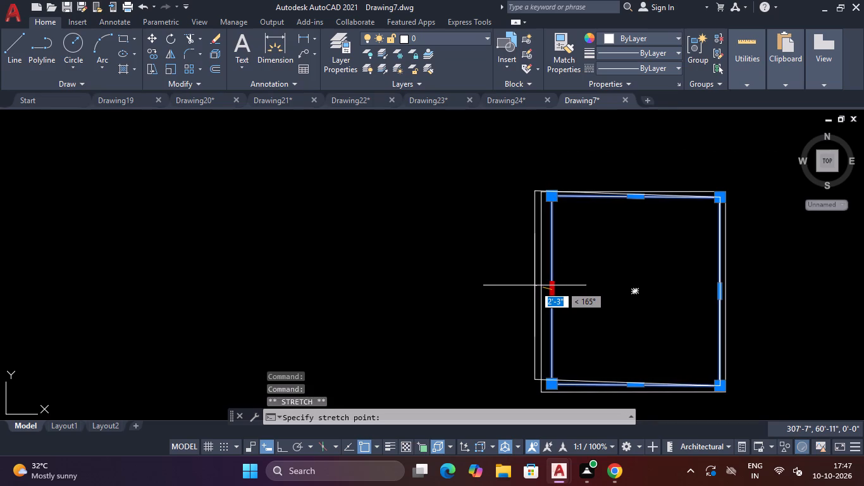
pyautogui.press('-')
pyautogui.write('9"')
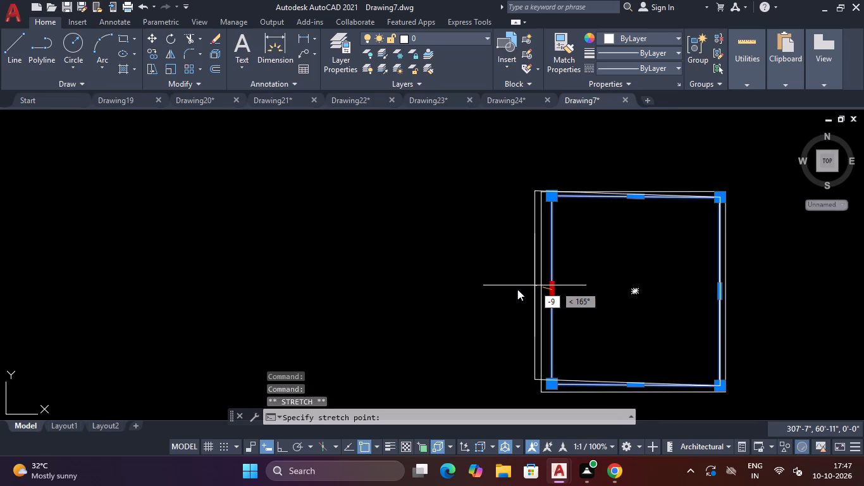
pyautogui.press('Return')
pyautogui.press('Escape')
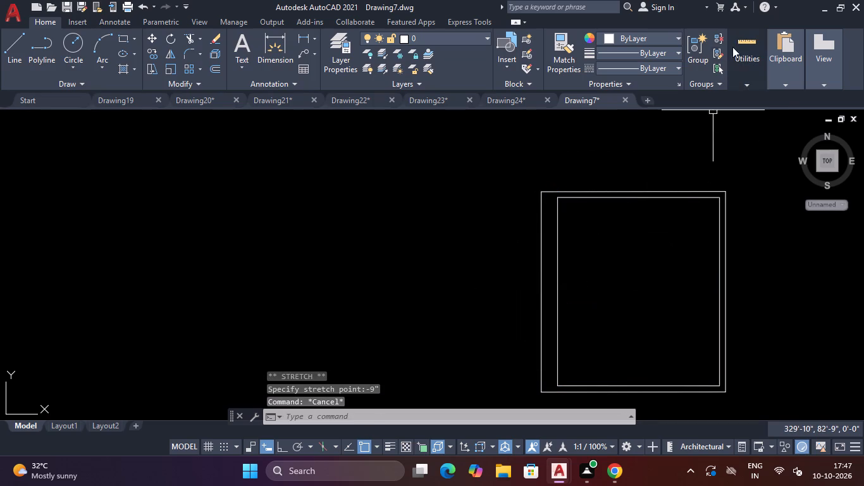
# Measure the gap between the left sides of the two rectangles with Quick Measure and inspect the outline.
pyautogui.click(740, 98)
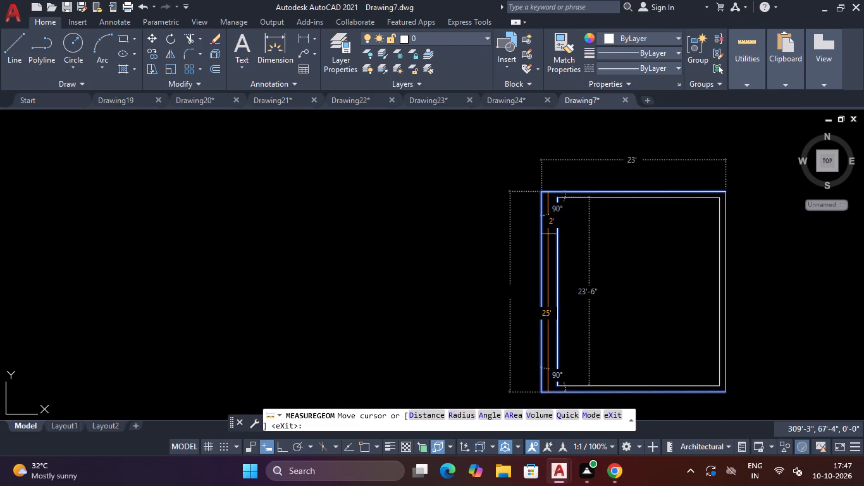
pyautogui.press('Escape')
pyautogui.press('Escape')
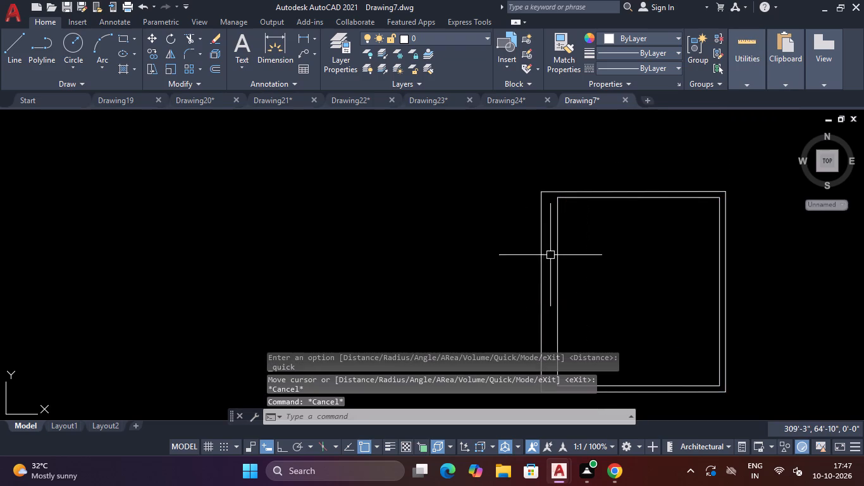
pyautogui.scroll(2, 593, 254)
pyautogui.scroll(-4, 592, 255)
pyautogui.scroll(1, 591, 268)
pyautogui.scroll(-2, 591, 270)
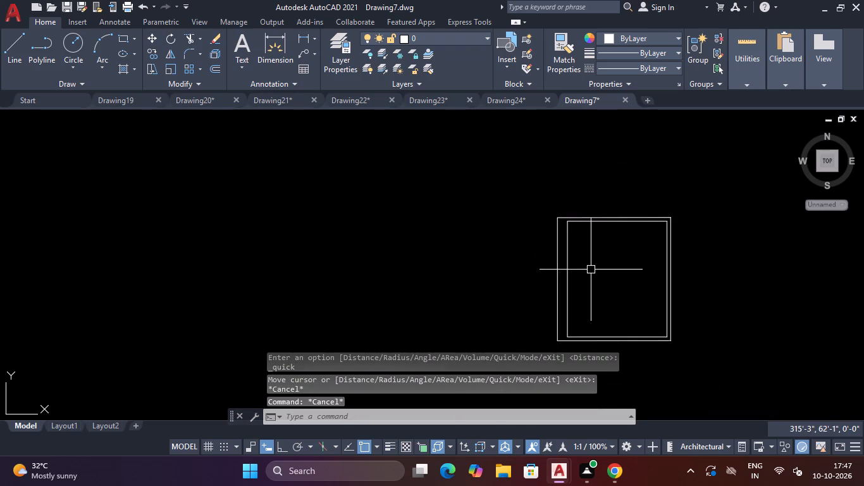
pyautogui.scroll(1, 591, 270)
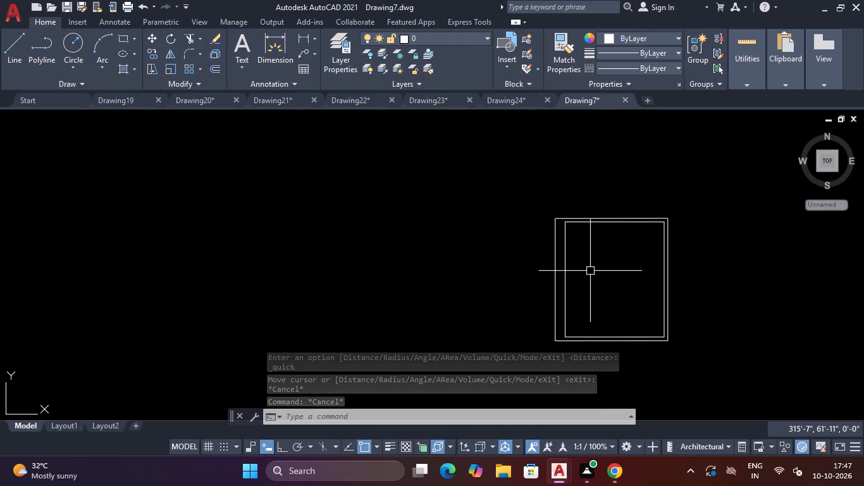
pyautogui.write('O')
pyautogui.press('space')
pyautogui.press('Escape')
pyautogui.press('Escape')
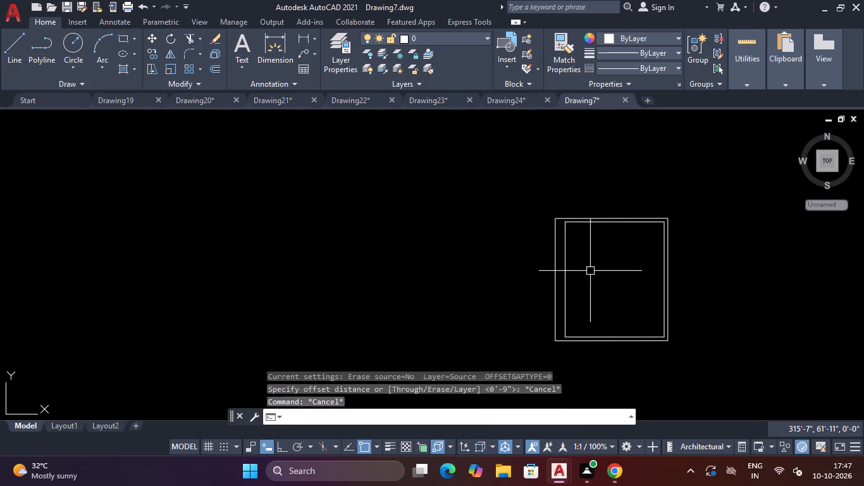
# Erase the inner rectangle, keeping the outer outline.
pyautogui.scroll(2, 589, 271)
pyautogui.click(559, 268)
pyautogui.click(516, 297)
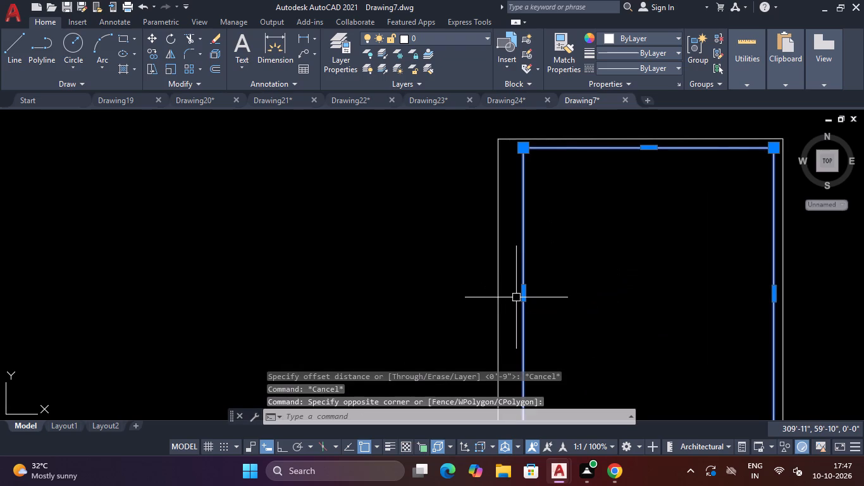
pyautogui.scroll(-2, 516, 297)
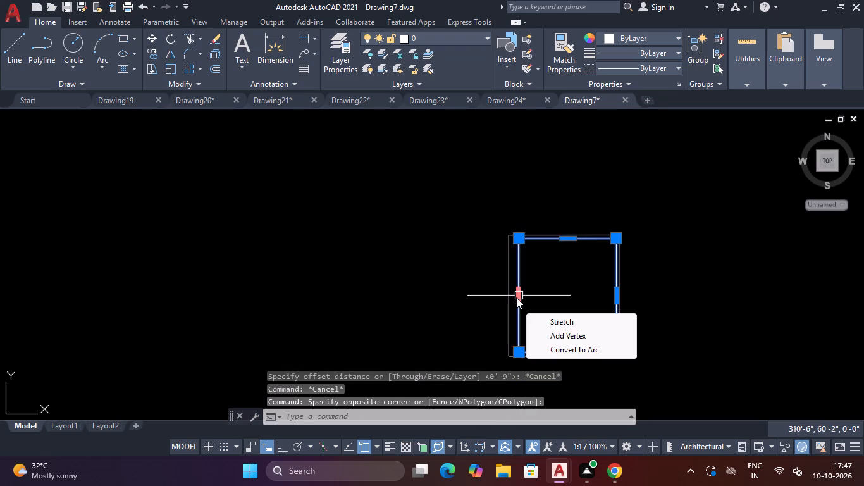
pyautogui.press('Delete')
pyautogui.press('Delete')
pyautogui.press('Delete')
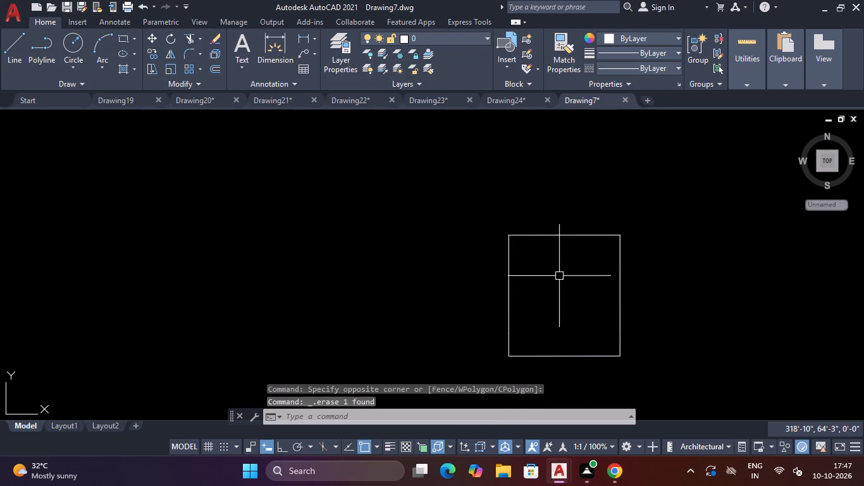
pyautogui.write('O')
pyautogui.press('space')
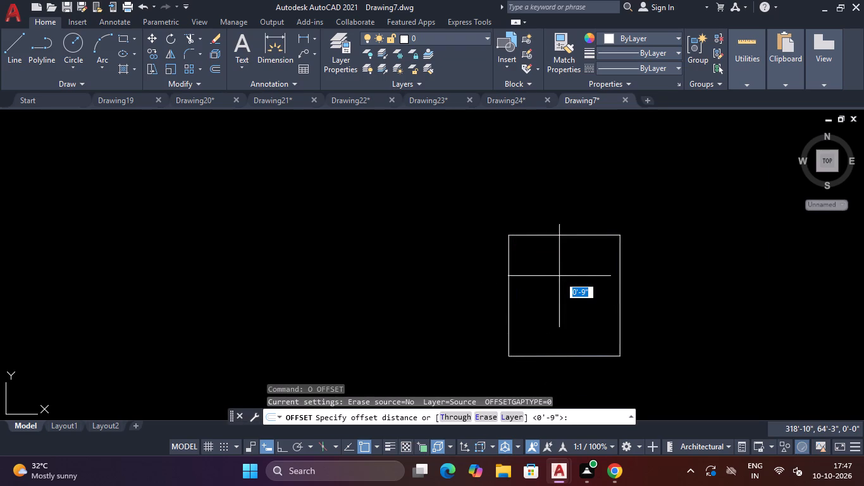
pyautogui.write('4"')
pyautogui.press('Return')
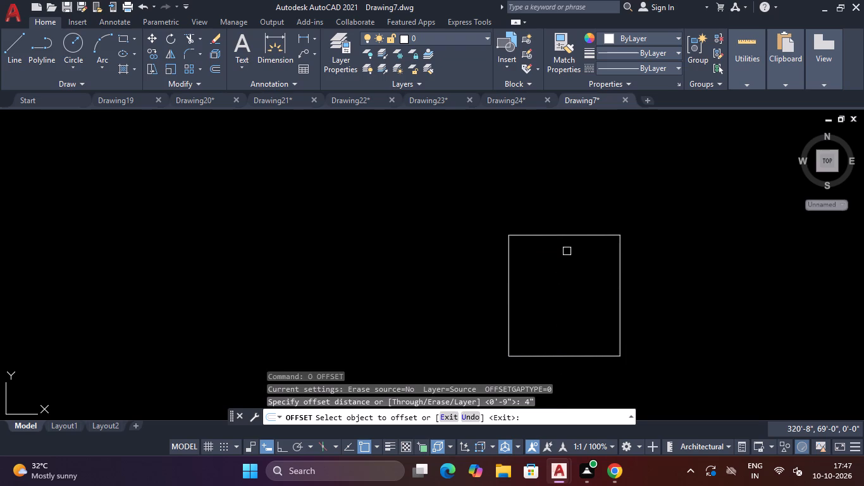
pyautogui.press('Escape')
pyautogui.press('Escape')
# Offset the shortened outer rectangle 9" inward to form the wall thickness.
pyautogui.write('O')
pyautogui.press('space')
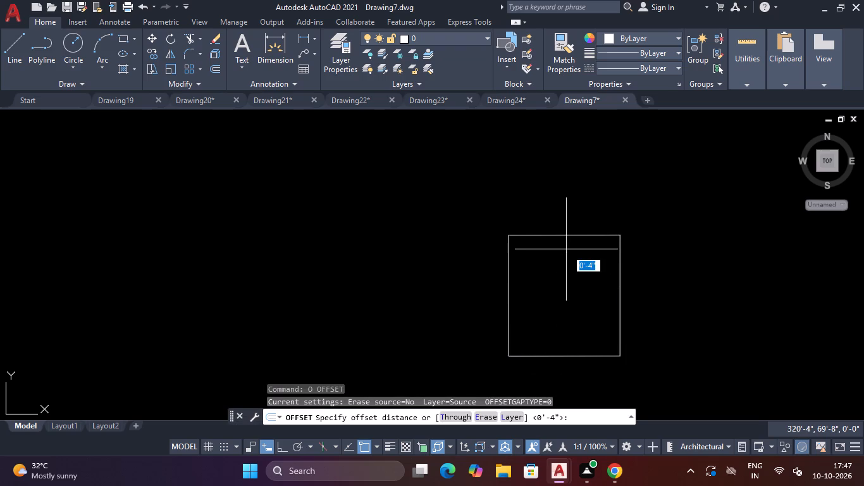
pyautogui.write('9"')
pyautogui.press('Return')
pyautogui.click(557, 234)
pyautogui.click(559, 276)
pyautogui.press('Escape')
pyautogui.press('Escape')
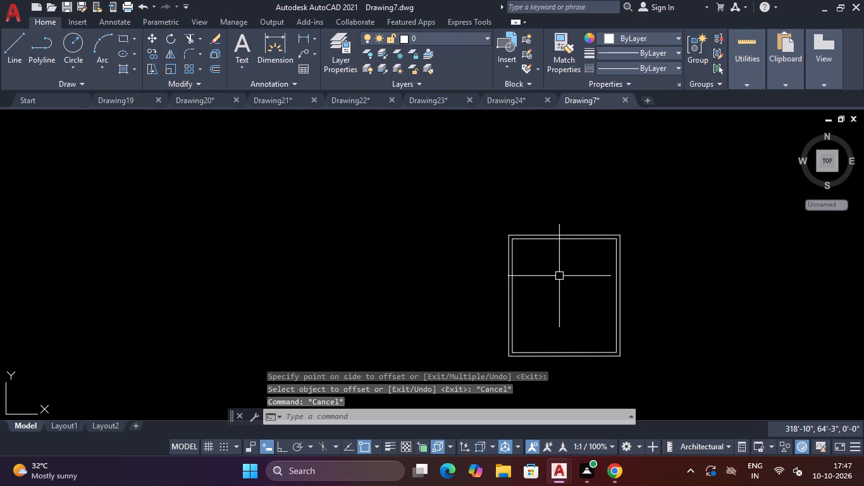
pyautogui.press('Escape')
pyautogui.press('Escape')
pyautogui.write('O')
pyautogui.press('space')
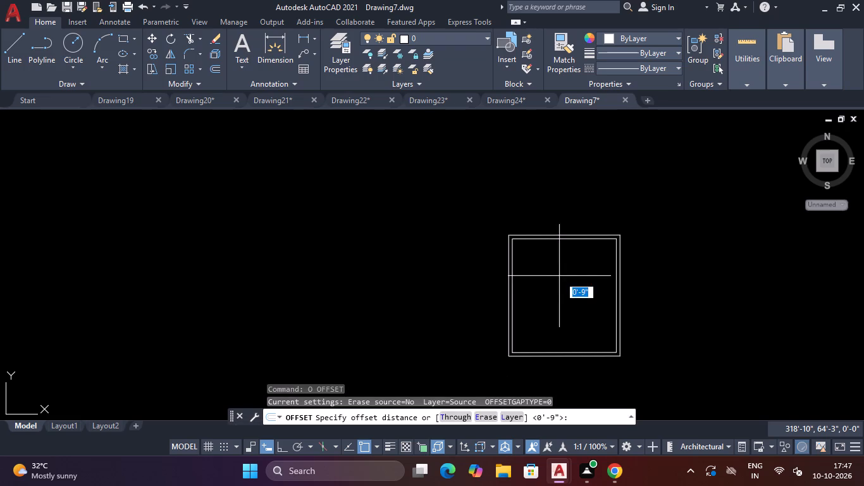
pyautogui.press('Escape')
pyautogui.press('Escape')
# Explode the inner rectangle into separate lines.
pyautogui.scroll(2, 557, 242)
pyautogui.click(560, 234)
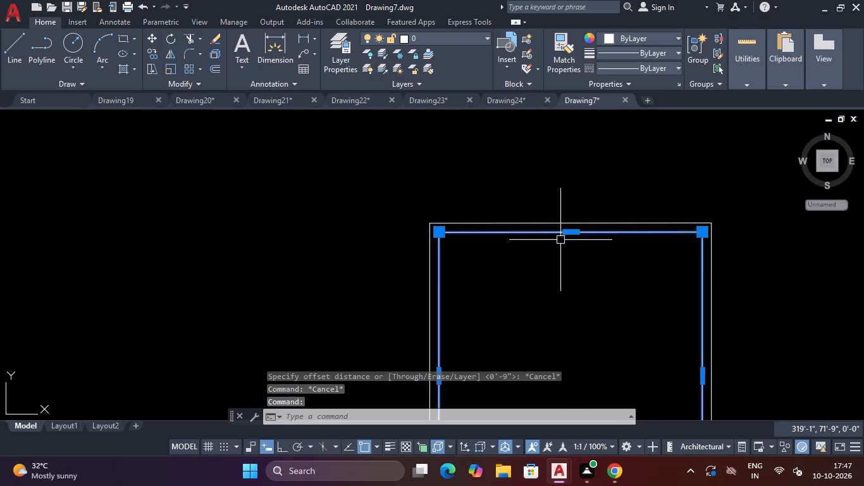
pyautogui.write('EX')
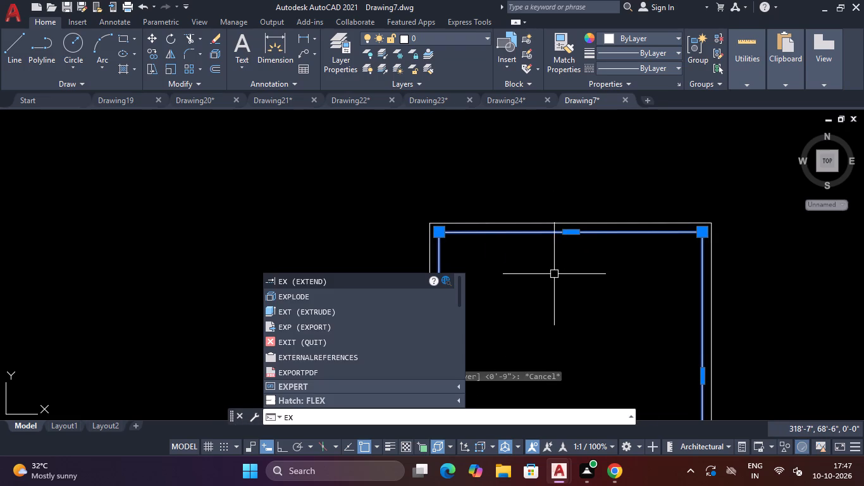
pyautogui.press('Down')
pyautogui.press('Return')
pyautogui.press('Escape')
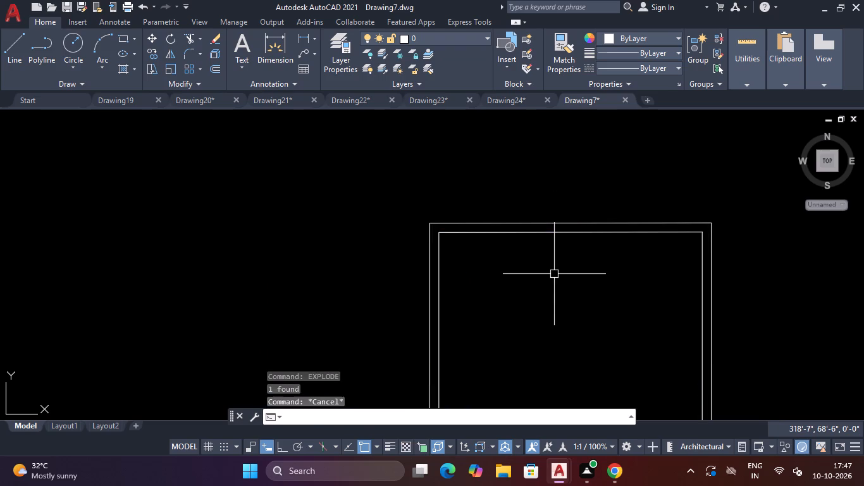
# Measure the inner rectangle's width and height with Quick Measure.
pyautogui.scroll(-3, 550, 277)
pyautogui.scroll(2, 555, 287)
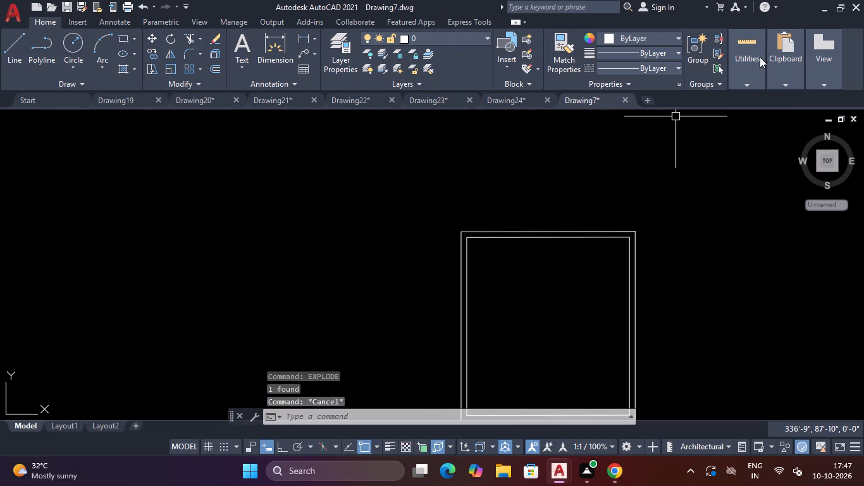
pyautogui.click(752, 110)
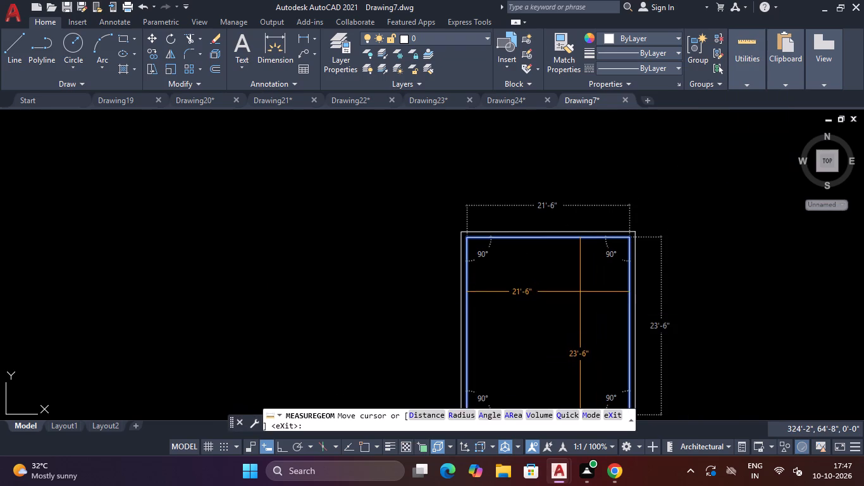
pyautogui.write('``')
pyautogui.scroll(-2, 580, 270)
pyautogui.press('Escape')
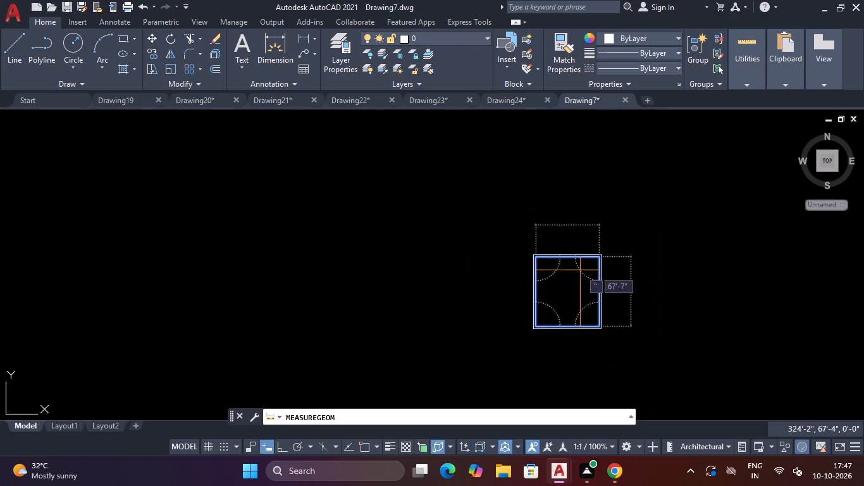
pyautogui.press('Escape')
# Offset the right inner wall line 10' to the left, into the interior.
pyautogui.scroll(1, 580, 270)
pyautogui.write('O')
pyautogui.press('space')
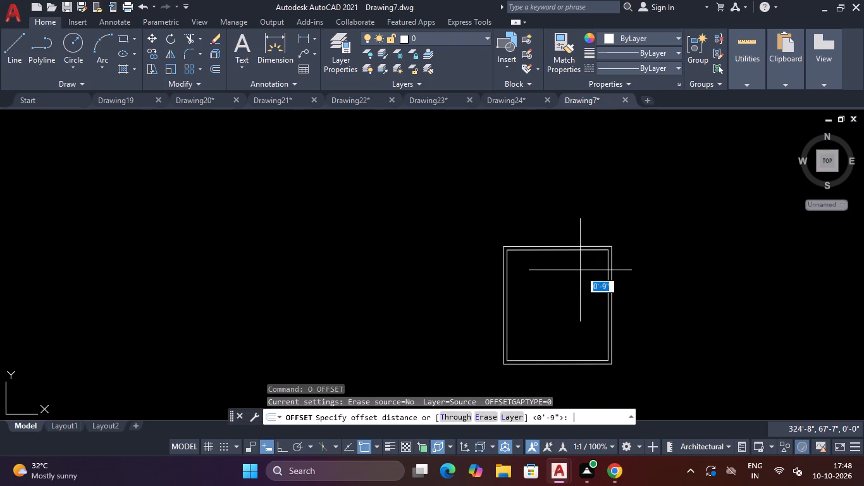
pyautogui.write('10')
pyautogui.press('Return')
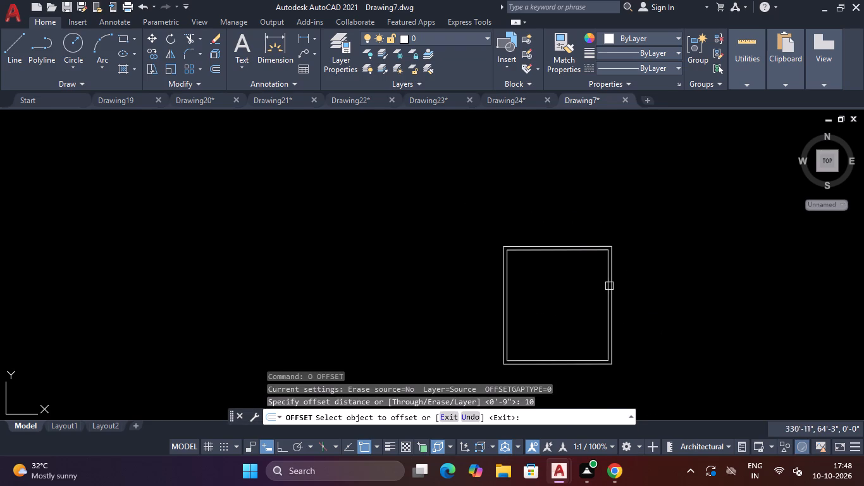
pyautogui.click(610, 286)
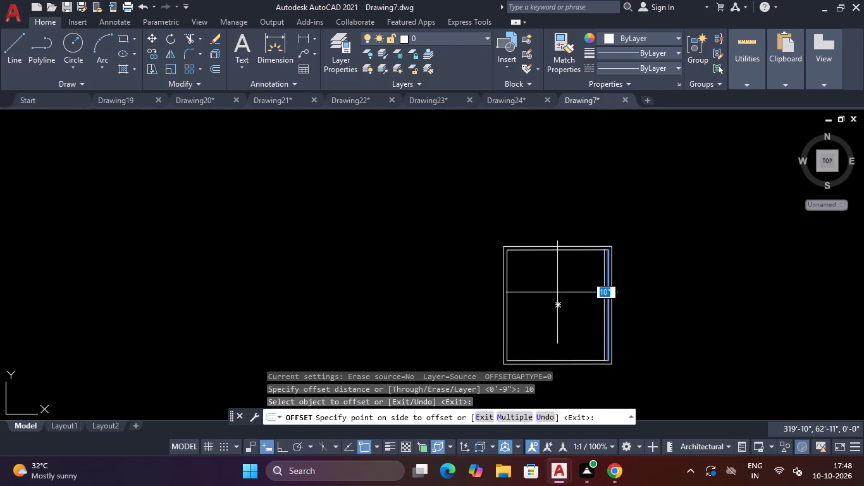
pyautogui.write("10'")
pyautogui.press('Return')
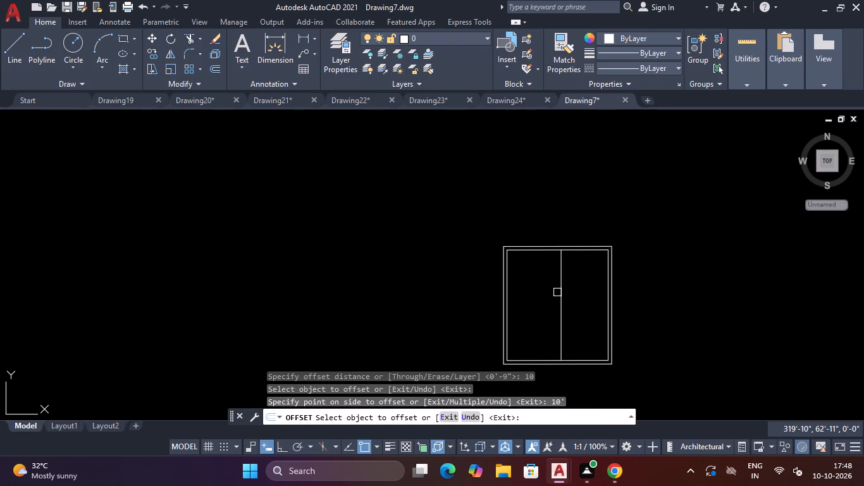
pyautogui.press('Escape')
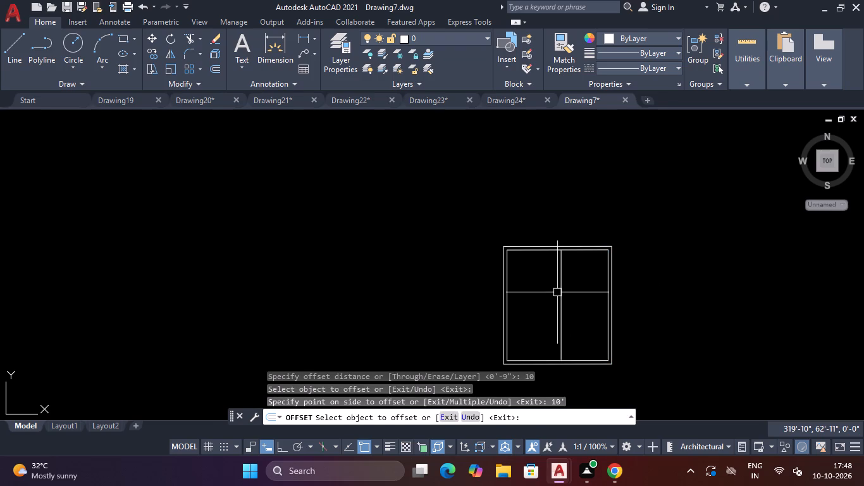
pyautogui.press('Escape')
# Offset the new vertical line 4" to the left to form the partition's thickness.
pyautogui.write('O 4"')
pyautogui.press('Return')
pyautogui.click(561, 292)
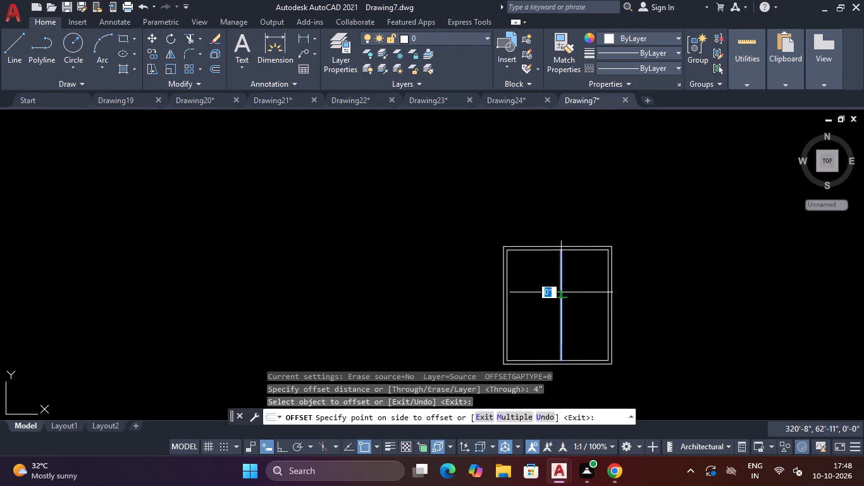
pyautogui.click(538, 287)
pyautogui.press('Escape')
pyautogui.press('Escape')
pyautogui.press('Escape')
pyautogui.press('Escape')
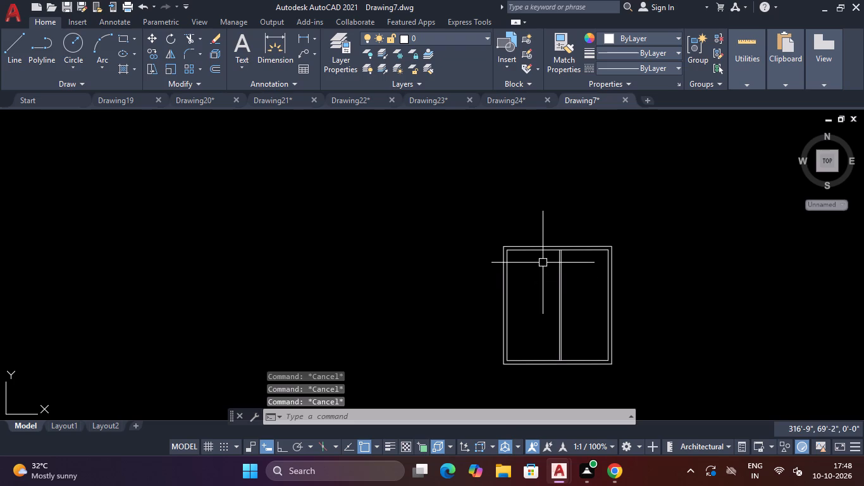
pyautogui.press('Escape')
# Offset the top inner wall line 8' downward into the interior.
pyautogui.write('O')
pyautogui.press('space')
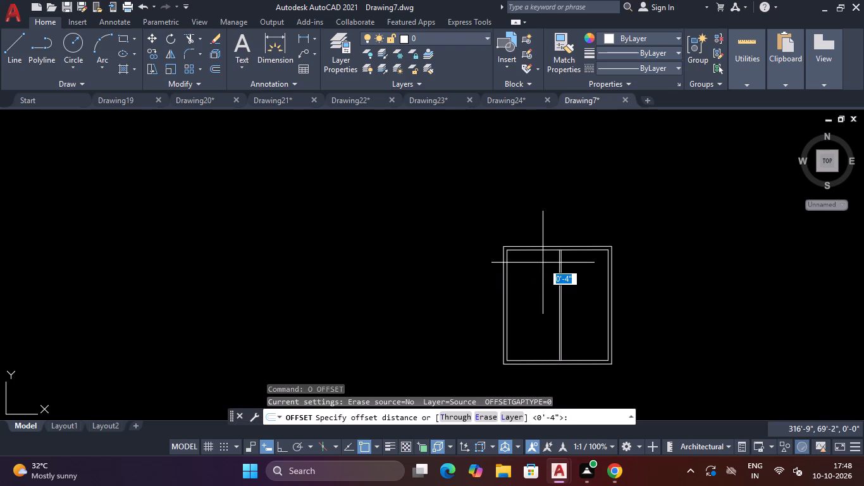
pyautogui.write('11')
pyautogui.press("'")
pyautogui.press('Return')
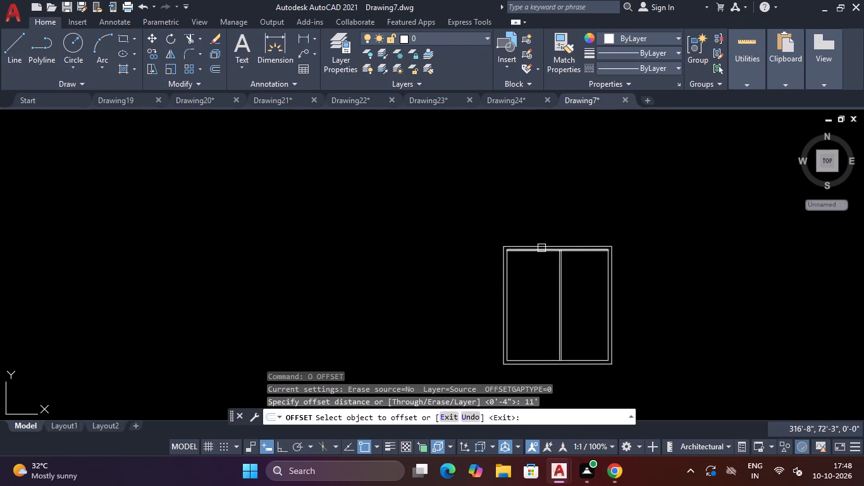
pyautogui.click(541, 248)
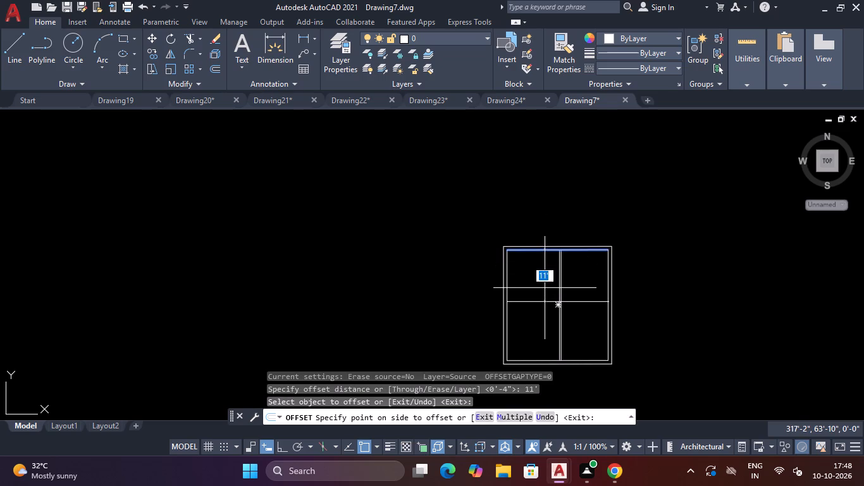
pyautogui.write("8'")
pyautogui.press('Return')
pyautogui.press('Escape')
pyautogui.press('Escape')
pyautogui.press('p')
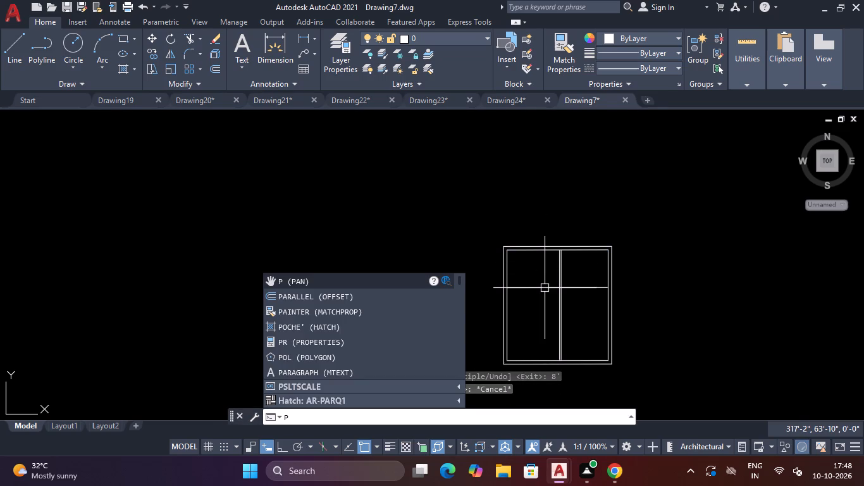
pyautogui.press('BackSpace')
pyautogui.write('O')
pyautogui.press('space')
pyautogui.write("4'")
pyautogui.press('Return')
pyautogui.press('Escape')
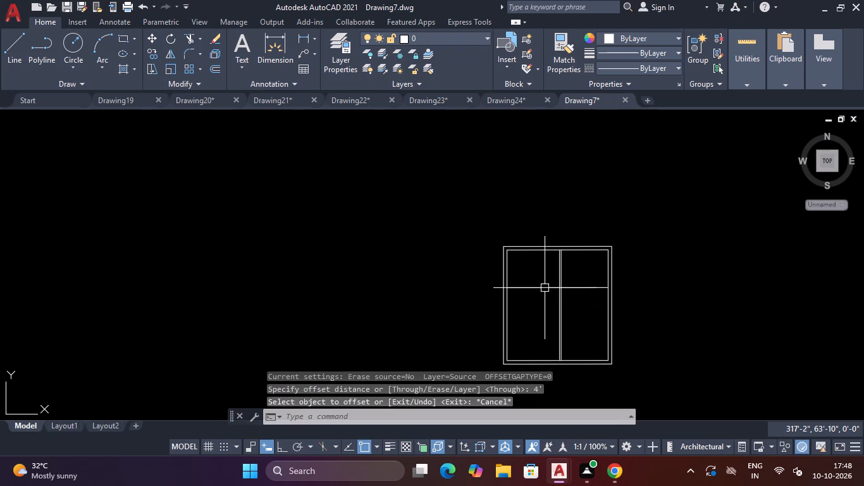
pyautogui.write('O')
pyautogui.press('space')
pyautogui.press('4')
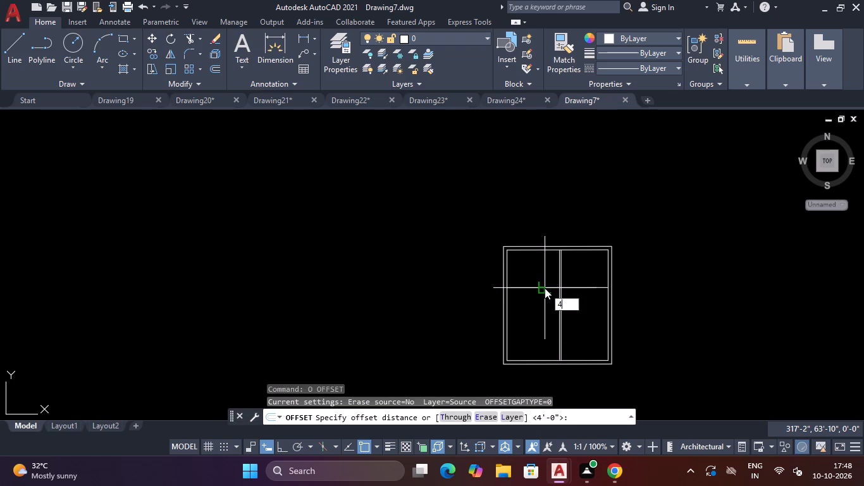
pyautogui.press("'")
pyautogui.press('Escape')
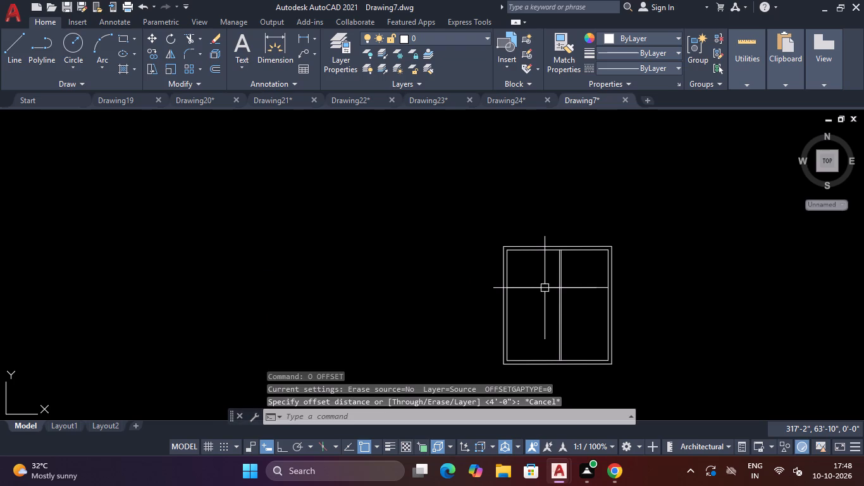
# Offset the new horizontal line 4" downward to form the horizontal partition's thickness.
pyautogui.write('O')
pyautogui.press('space')
pyautogui.write('4"')
pyautogui.press('Return')
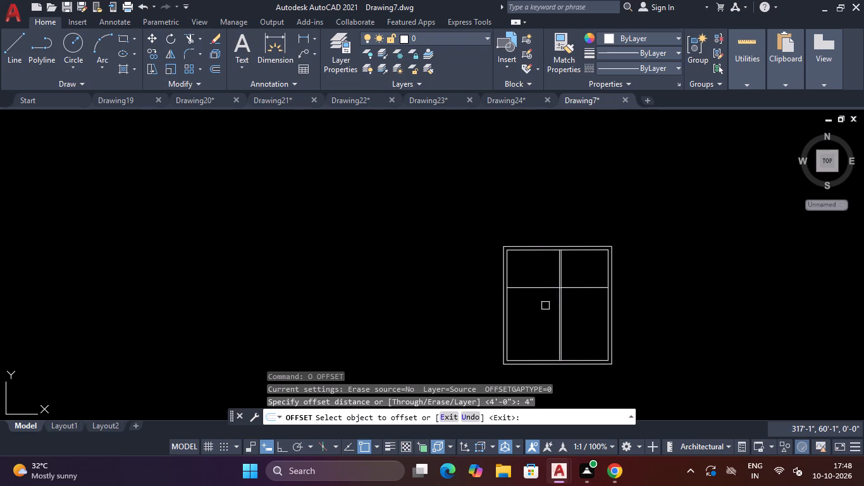
pyautogui.click(551, 286)
pyautogui.click(546, 304)
pyautogui.press('Escape')
pyautogui.press('Escape')
pyautogui.press('Escape')
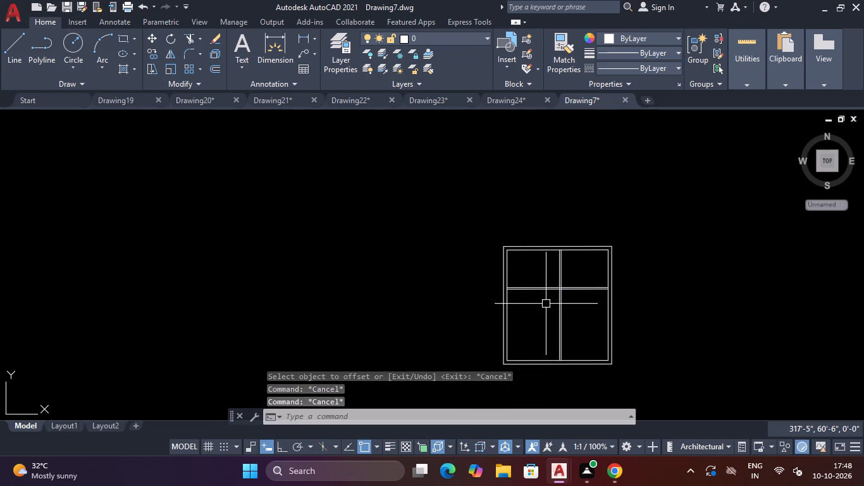
# Trim the overlapping line segments inside the crossing of the vertical and horizontal partitions.
pyautogui.scroll(1, 544, 315)
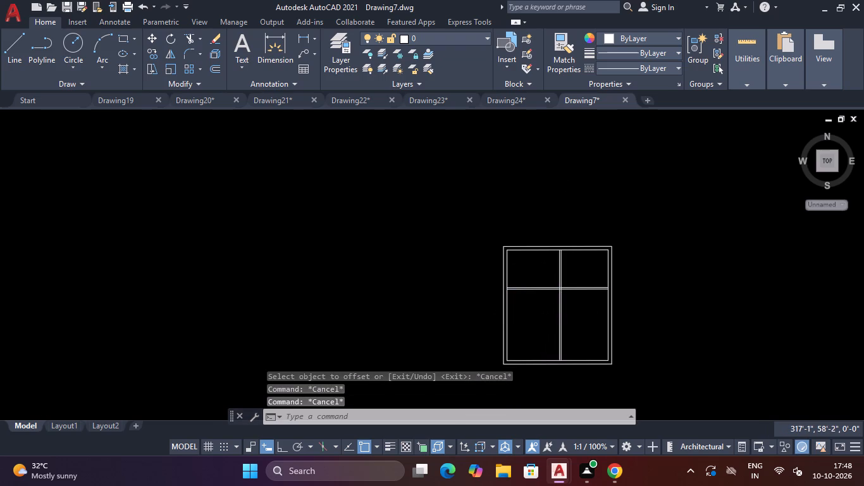
pyautogui.press('Escape')
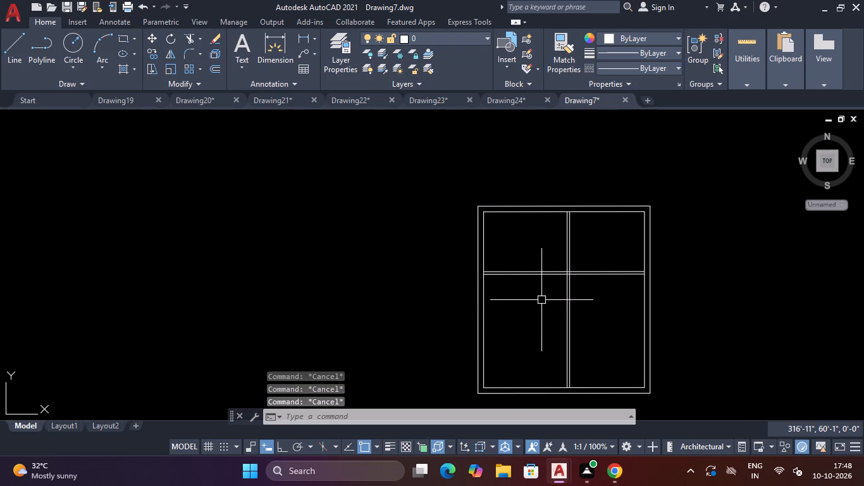
pyautogui.write('TR')
pyautogui.press('space')
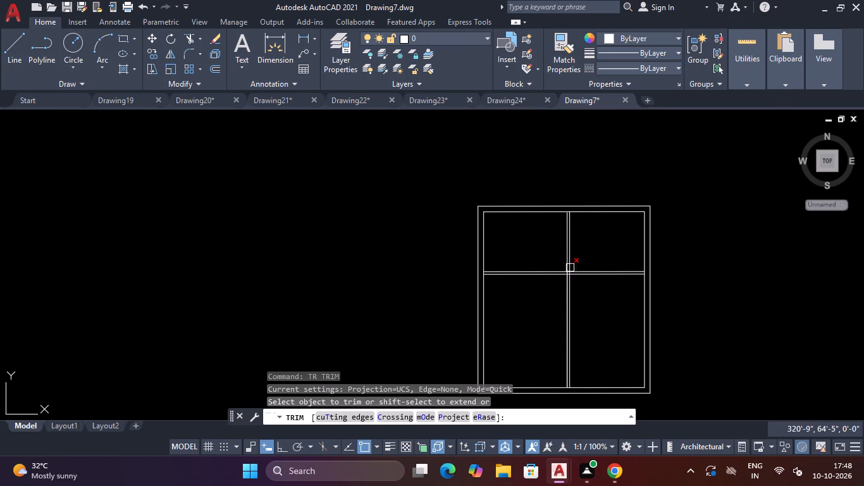
pyautogui.scroll(4, 568, 269)
pyautogui.click(558, 283)
pyautogui.click(557, 340)
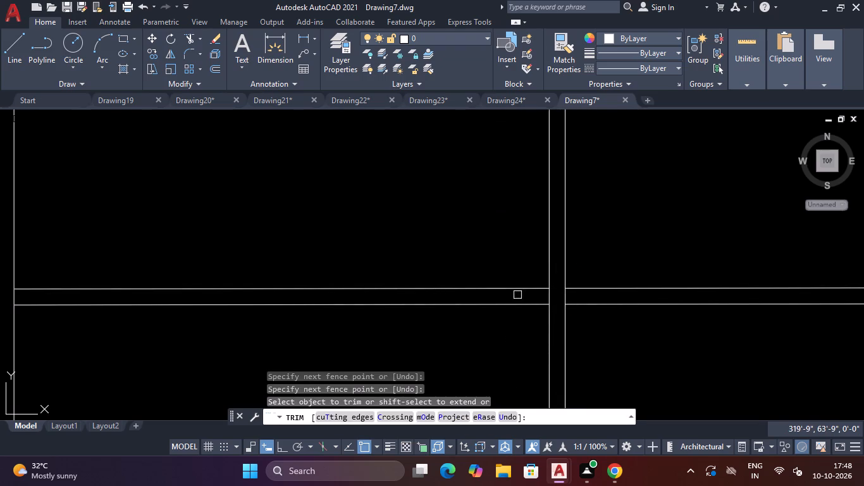
pyautogui.click(514, 294)
pyautogui.click(591, 294)
pyautogui.scroll(-5, 593, 297)
pyautogui.press('Escape')
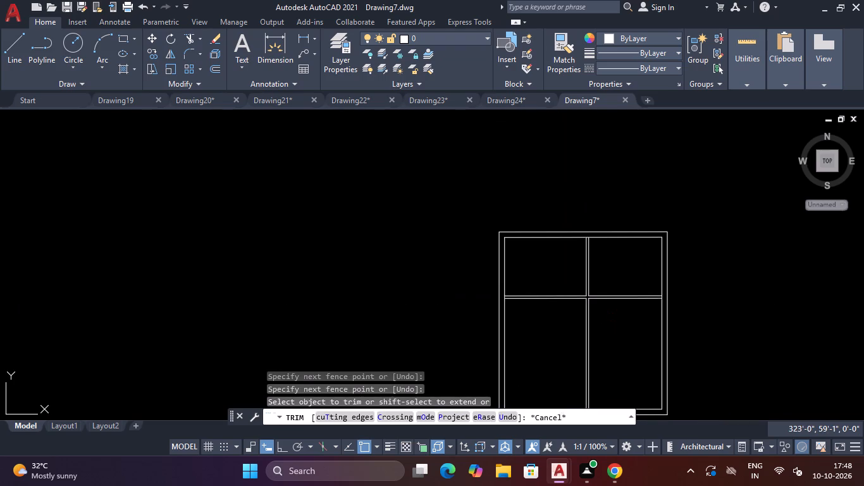
# Offset the horizontal partition's lower line in the right half 4' downward.
pyautogui.write('O')
pyautogui.press('space')
pyautogui.write("4'")
pyautogui.press('Return')
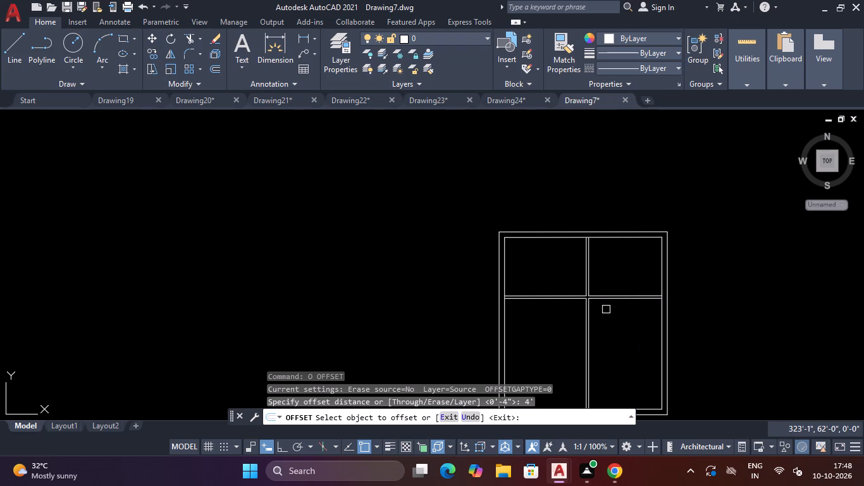
pyautogui.click(609, 301)
pyautogui.click(614, 340)
pyautogui.press('Escape')
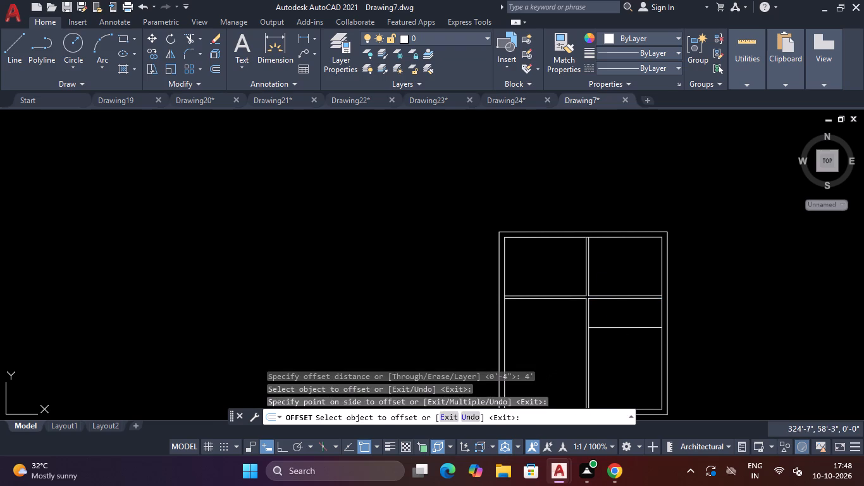
pyautogui.press('Escape')
pyautogui.press('Escape')
pyautogui.press('Escape')
pyautogui.press('Escape')
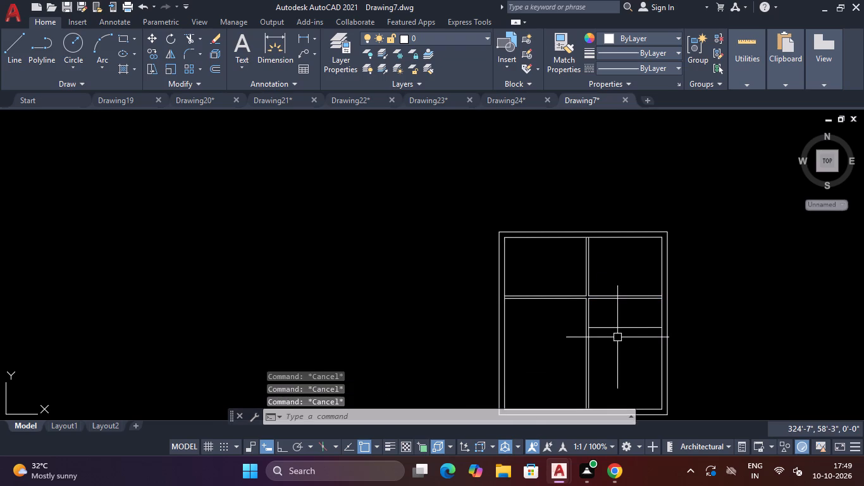
# Offset the new horizontal line in the lower-right room 4" downward to form a partition.
pyautogui.write('O')
pyautogui.press('space')
pyautogui.write('4"')
pyautogui.press('Return')
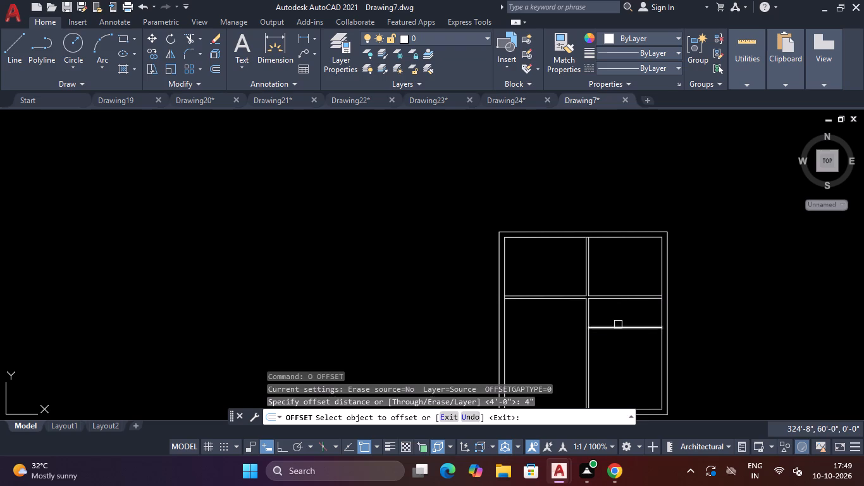
pyautogui.click(619, 325)
pyautogui.click(620, 350)
pyautogui.press('Escape')
# Offset the lower line of the partition in the lower-right room 4' downward.
pyautogui.write('O')
pyautogui.press('space')
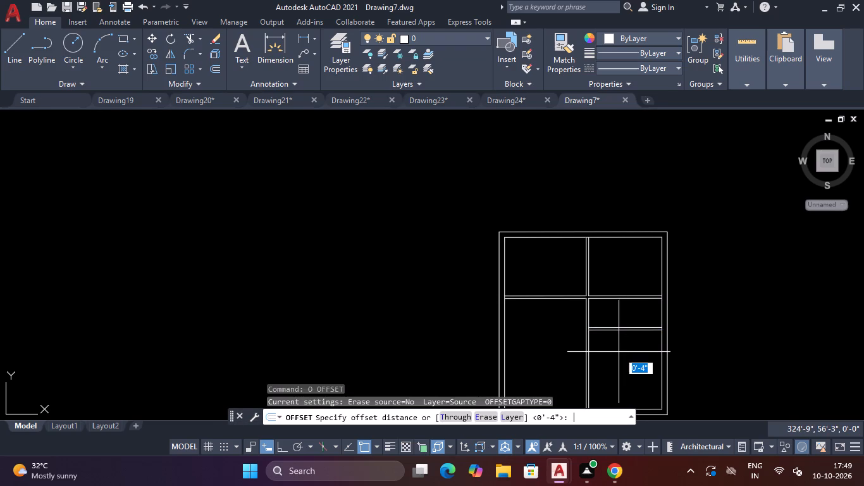
pyautogui.write("4'")
pyautogui.press('Return')
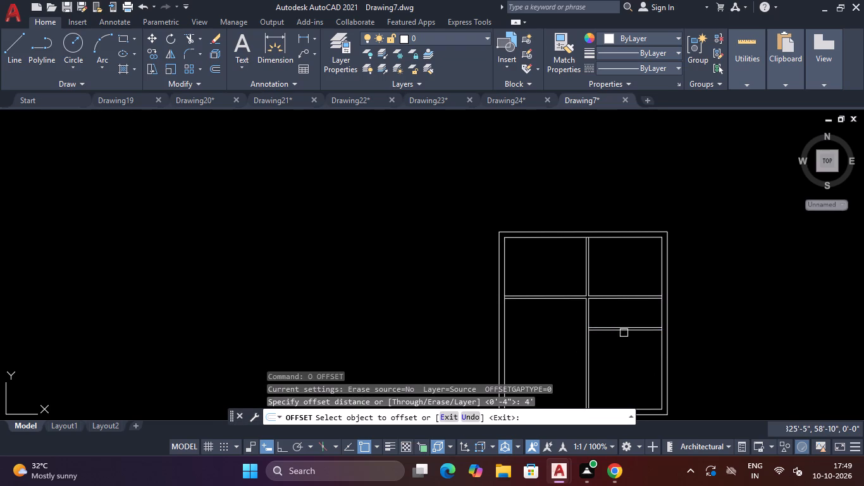
pyautogui.moveTo(624, 332); pyautogui.dragTo(624, 338)
pyautogui.click(619, 386)
pyautogui.press('Escape')
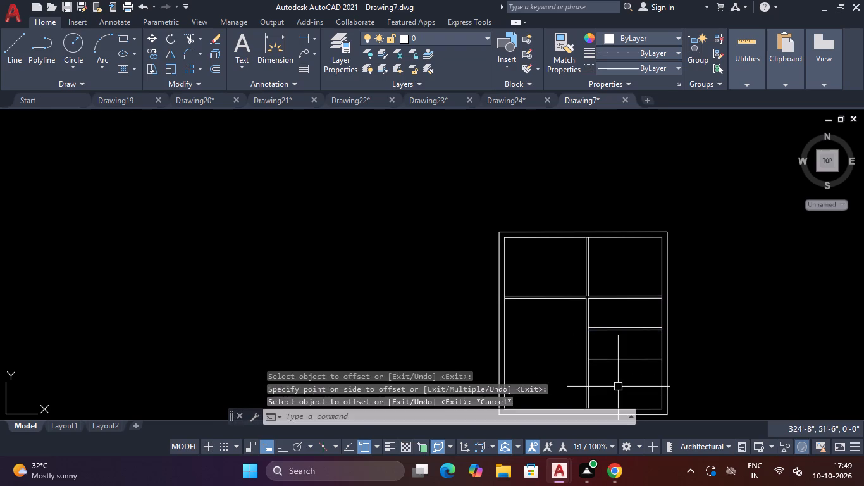
# Offset the new horizontal line in the lower-right room 4" downward to form a second partition.
pyautogui.write('O')
pyautogui.press('space')
pyautogui.write('4"')
pyautogui.press('Return')
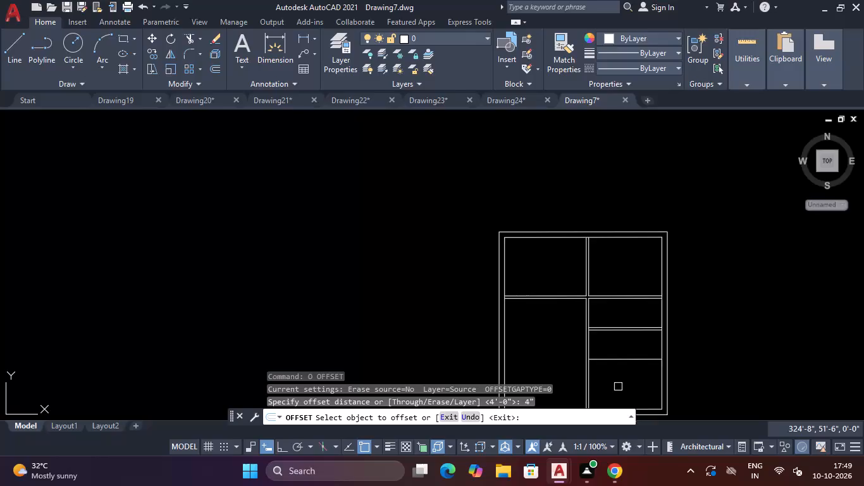
pyautogui.click(629, 356)
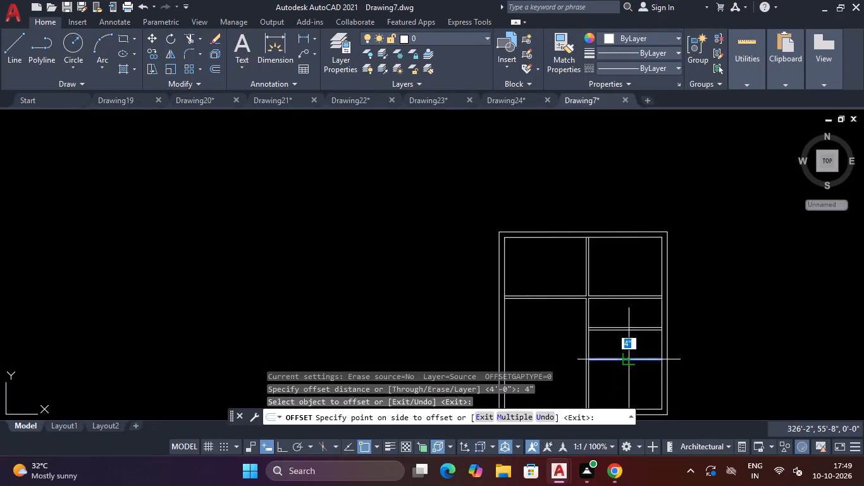
pyautogui.click(626, 387)
pyautogui.scroll(-2, 625, 387)
pyautogui.scroll(3, 624, 389)
pyautogui.scroll(-5, 622, 363)
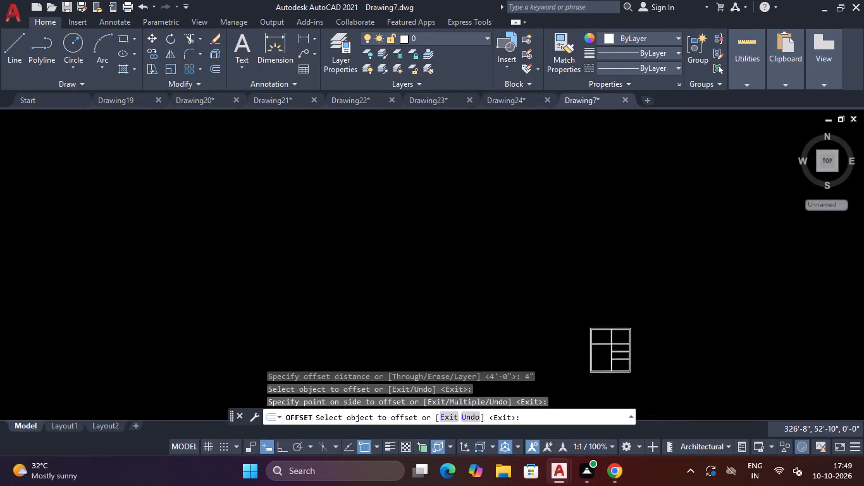
pyautogui.scroll(4, 620, 379)
pyautogui.scroll(2, 620, 304)
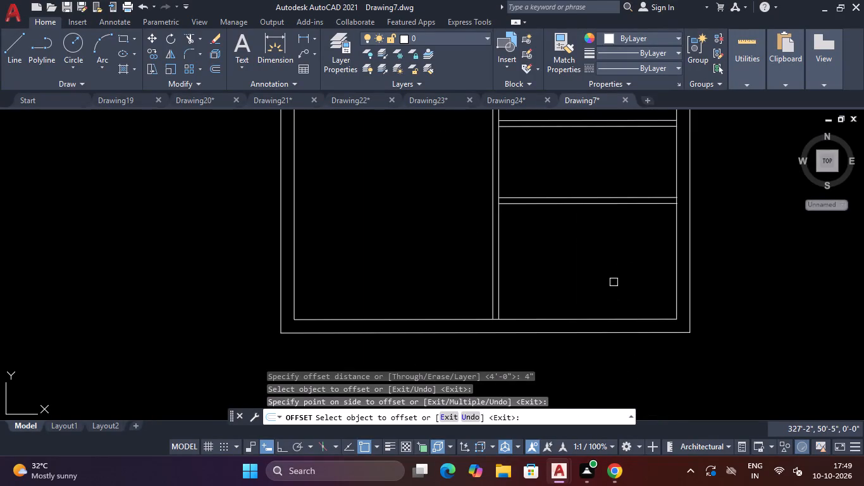
pyautogui.press('Escape')
pyautogui.press('Escape')
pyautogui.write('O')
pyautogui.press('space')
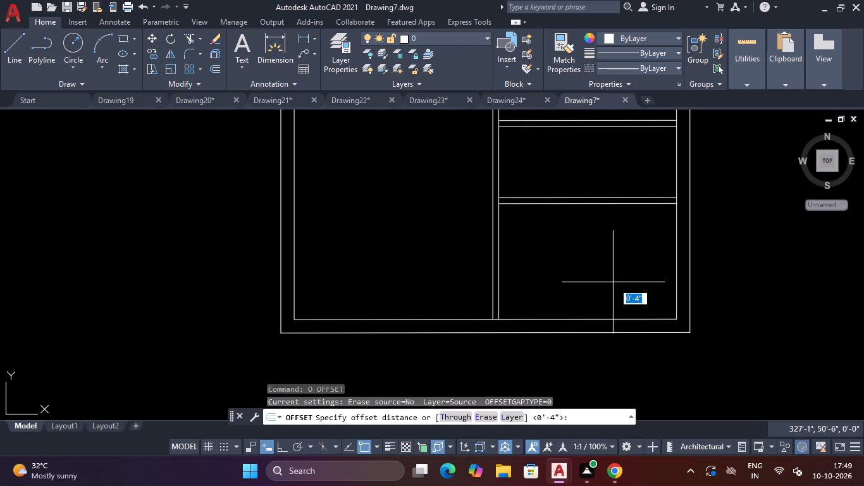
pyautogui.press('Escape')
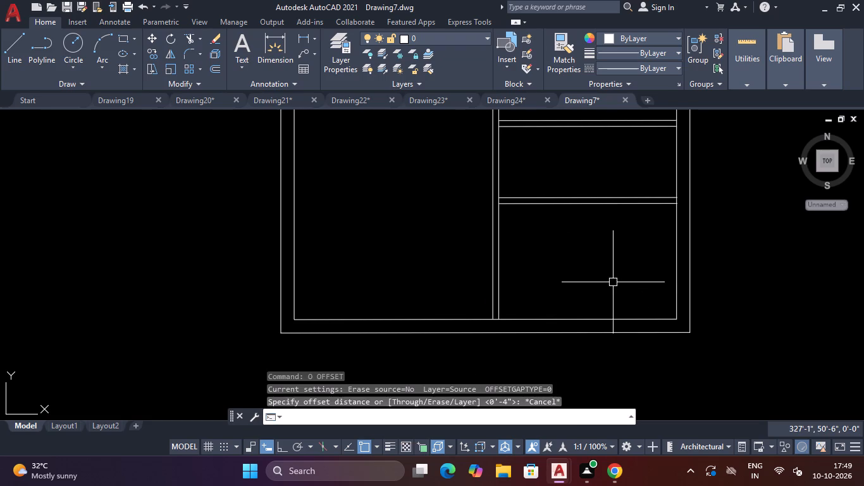
# Quick-measure the width and height of the bottom-right room.
pyautogui.click(746, 99)
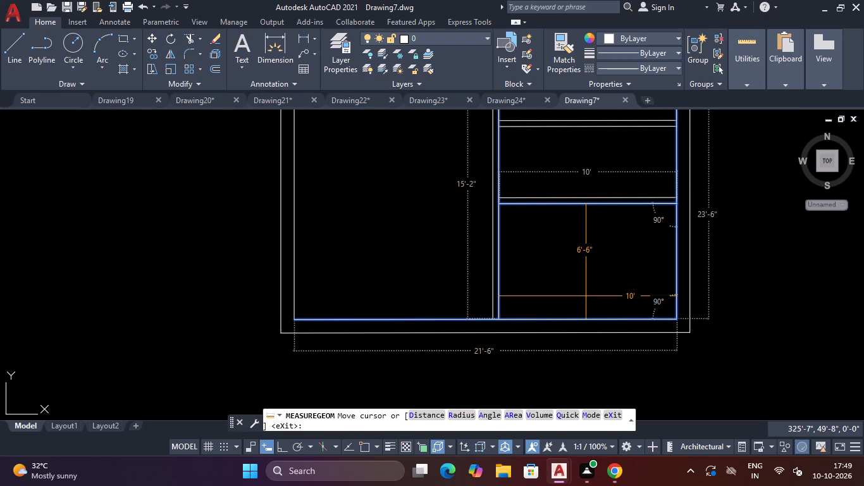
pyautogui.press('Escape')
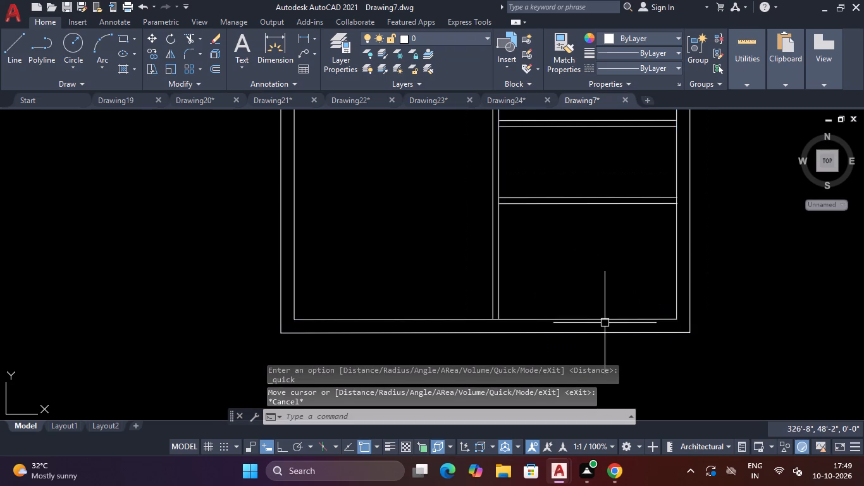
# Draw an extension below the bottom-right room from its inner corner: 3' down, 10' left, and back up to the vertical partition, with Ortho on.
pyautogui.scroll(-4, 605, 323)
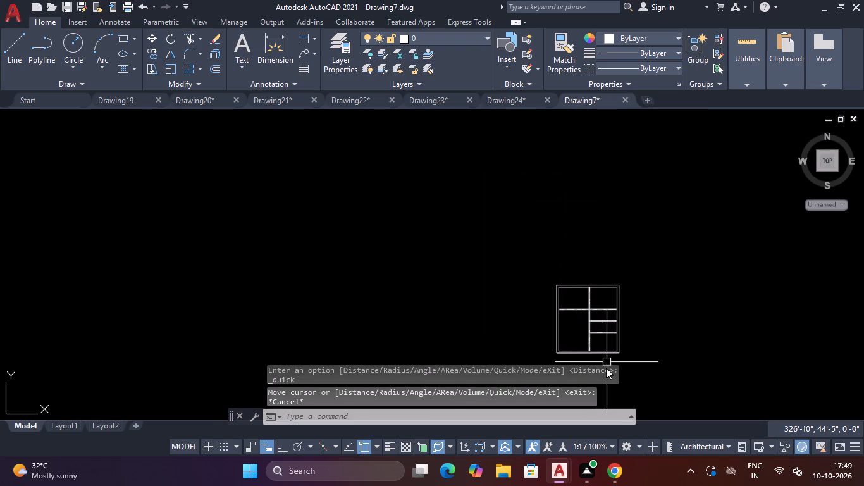
pyautogui.scroll(6, 605, 368)
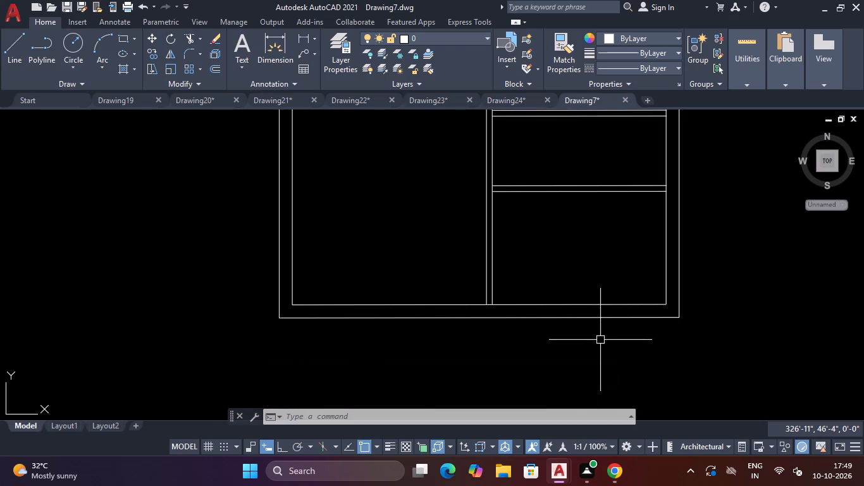
pyautogui.write('L')
pyautogui.press('space')
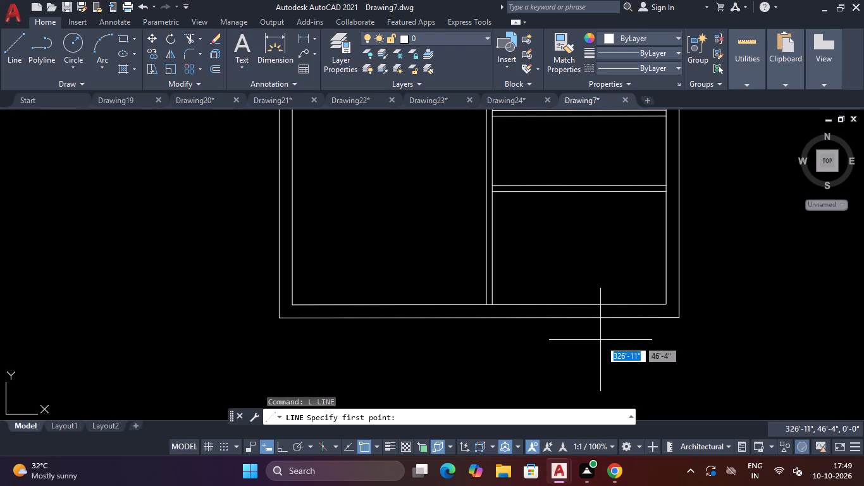
pyautogui.click(664, 305)
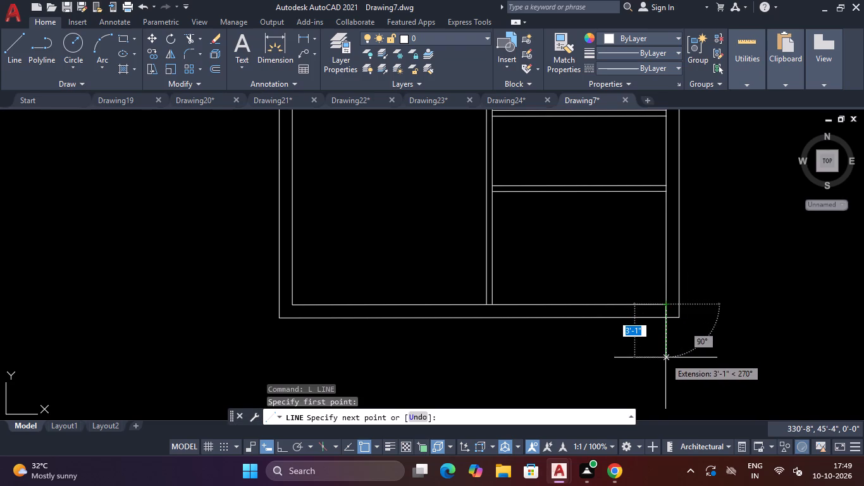
pyautogui.write("3'")
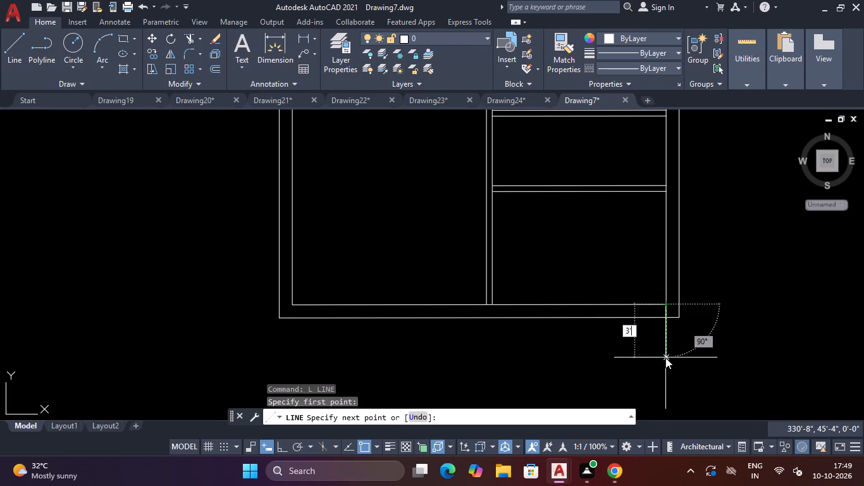
pyautogui.press('Return')
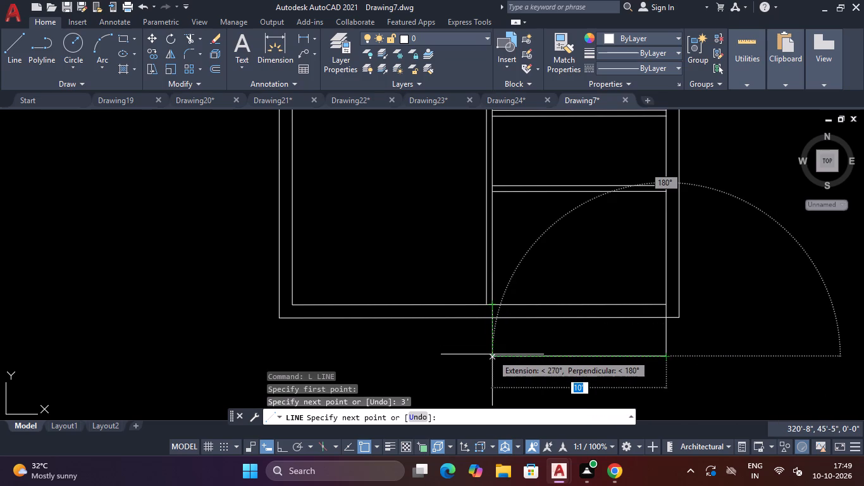
pyautogui.press('F8')
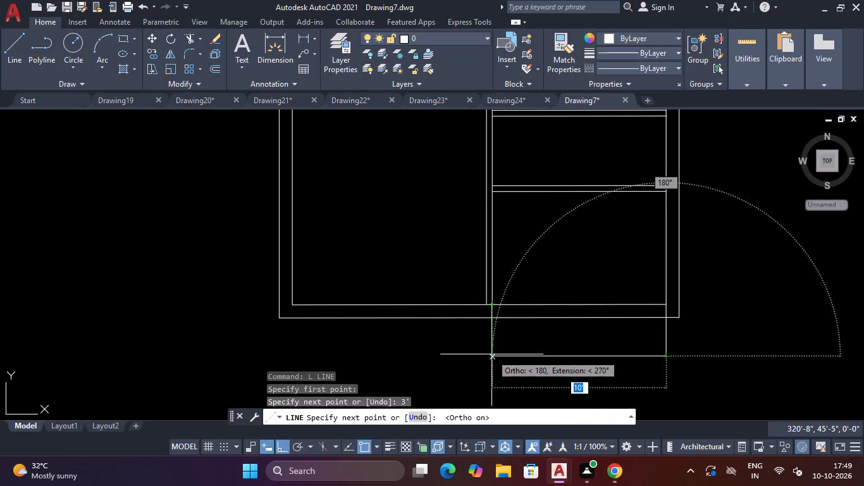
pyautogui.click(491, 355)
pyautogui.click(495, 302)
pyautogui.press('Escape')
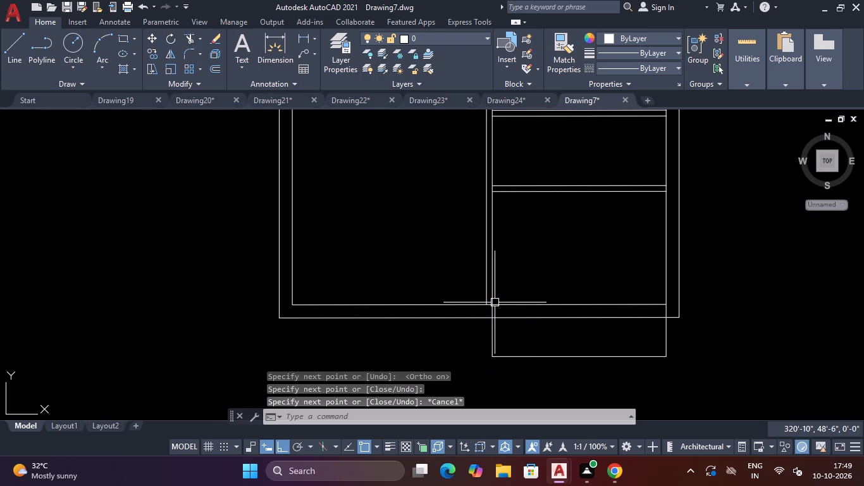
pyautogui.press('Escape')
pyautogui.press('Escape')
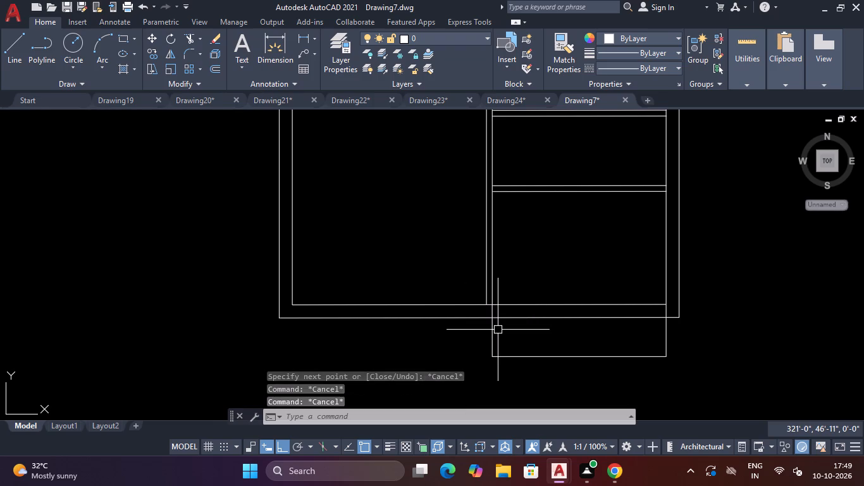
pyautogui.press('Escape')
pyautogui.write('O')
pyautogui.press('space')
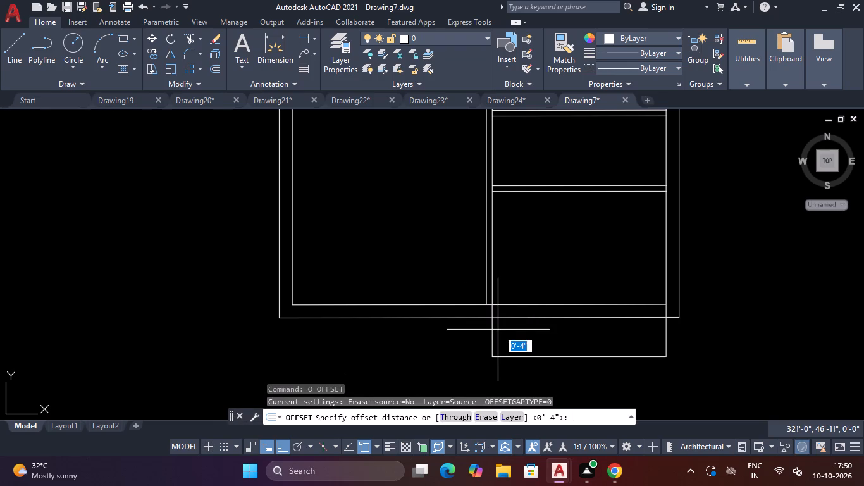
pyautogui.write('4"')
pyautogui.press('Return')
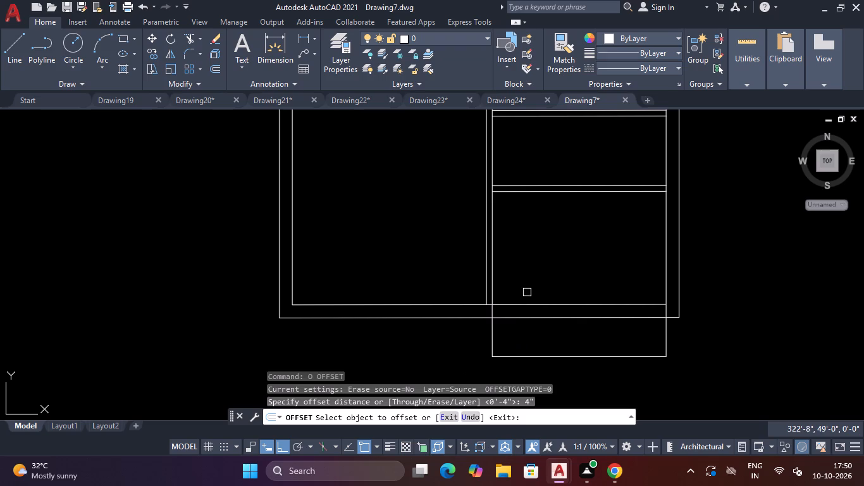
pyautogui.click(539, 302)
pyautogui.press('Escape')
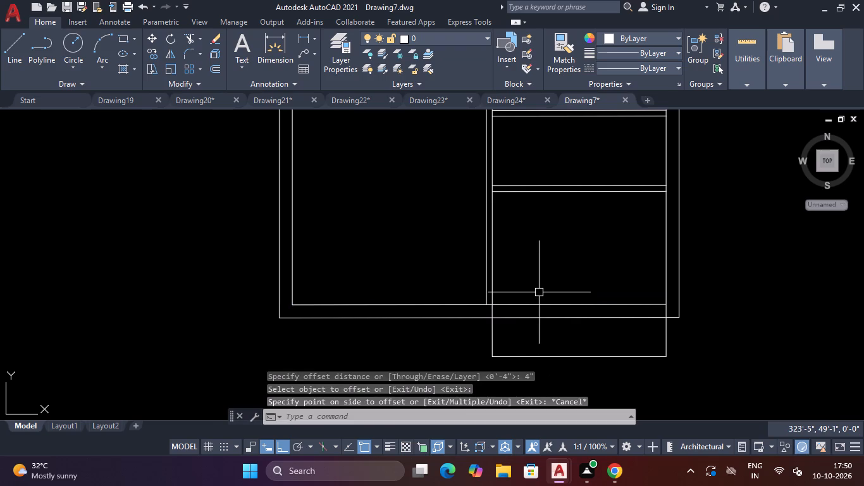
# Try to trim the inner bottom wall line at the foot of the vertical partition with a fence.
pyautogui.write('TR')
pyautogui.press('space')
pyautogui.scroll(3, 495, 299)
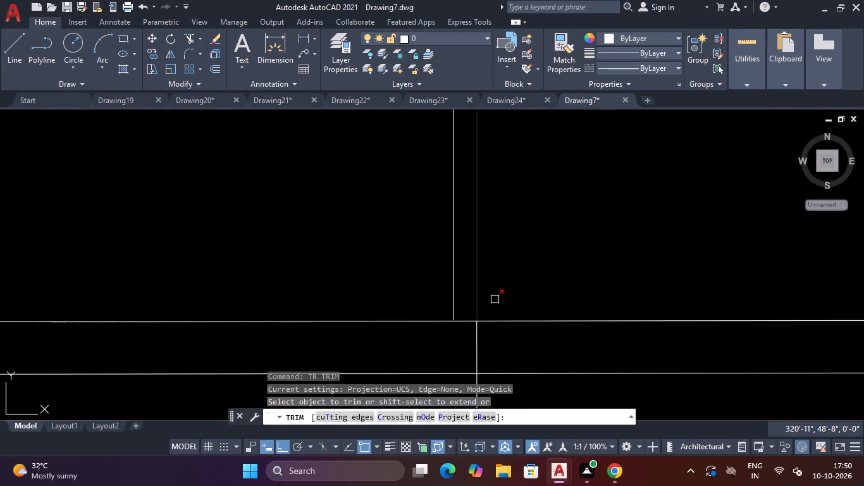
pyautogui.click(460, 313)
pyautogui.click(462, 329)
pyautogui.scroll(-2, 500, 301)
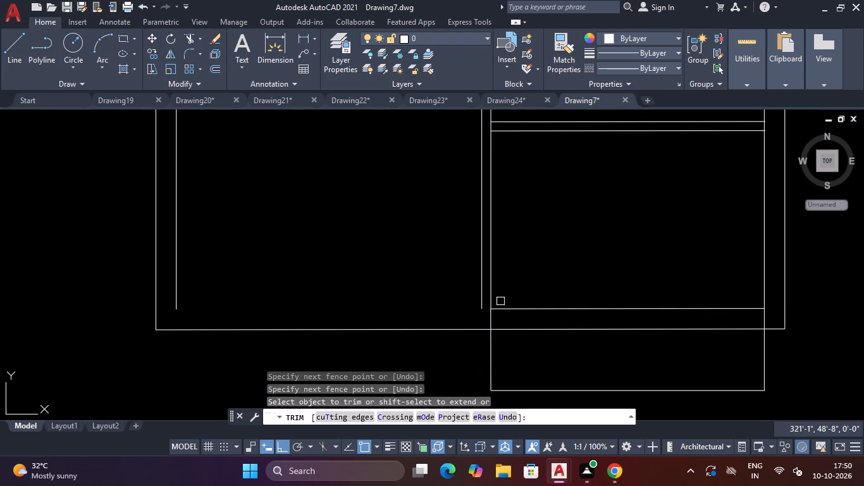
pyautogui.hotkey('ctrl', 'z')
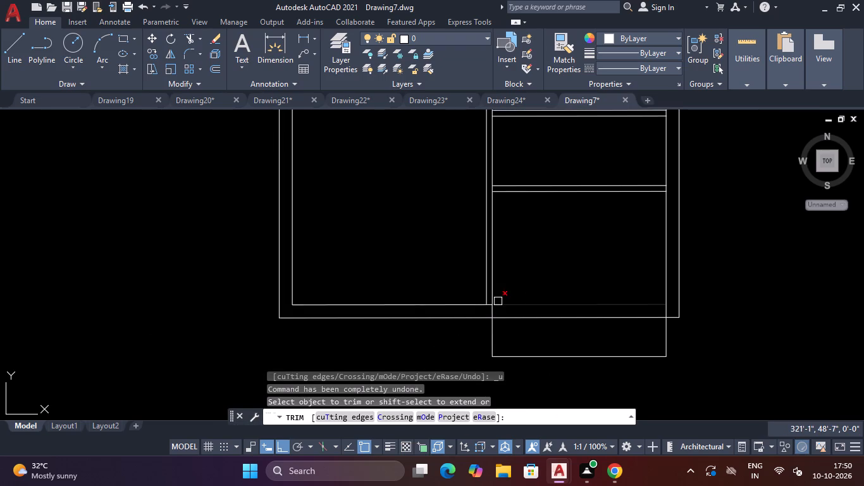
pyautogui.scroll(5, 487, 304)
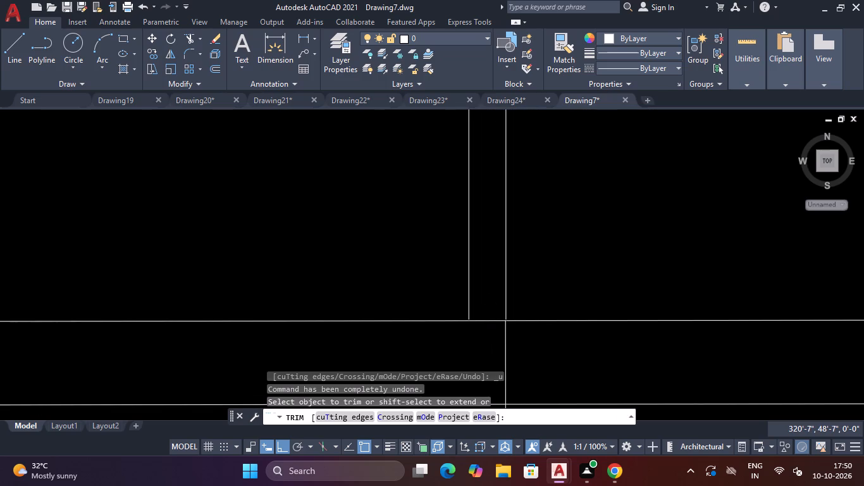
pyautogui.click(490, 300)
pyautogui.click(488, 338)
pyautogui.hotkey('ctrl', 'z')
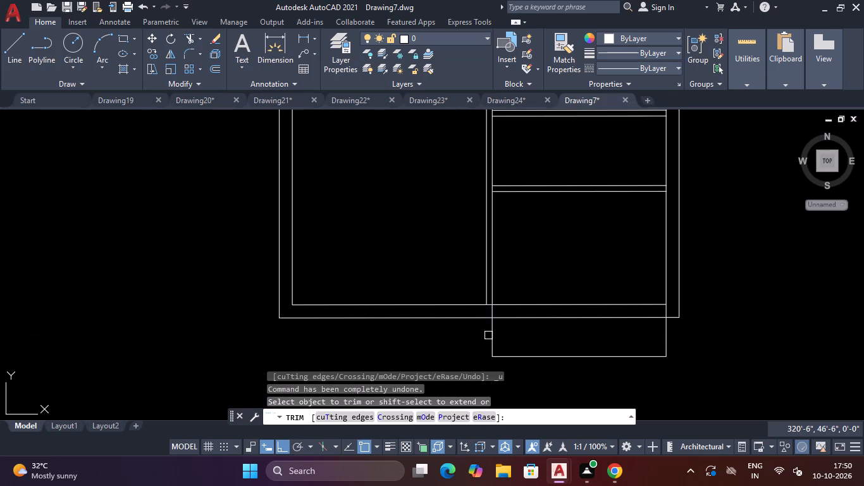
# Trim the short piece of the inner bottom wall line between the vertical partition's two lines.
pyautogui.scroll(2, 490, 302)
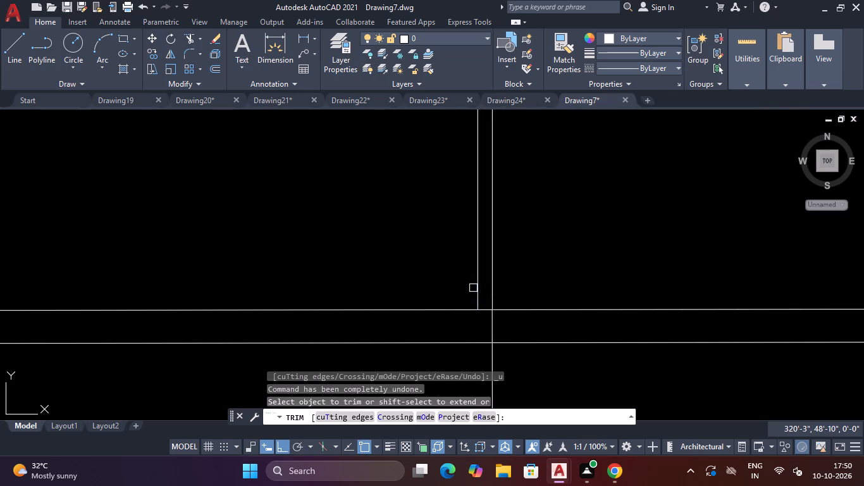
pyautogui.keyDown('shift'); pyautogui.click(478, 284); pyautogui.keyUp('shift')
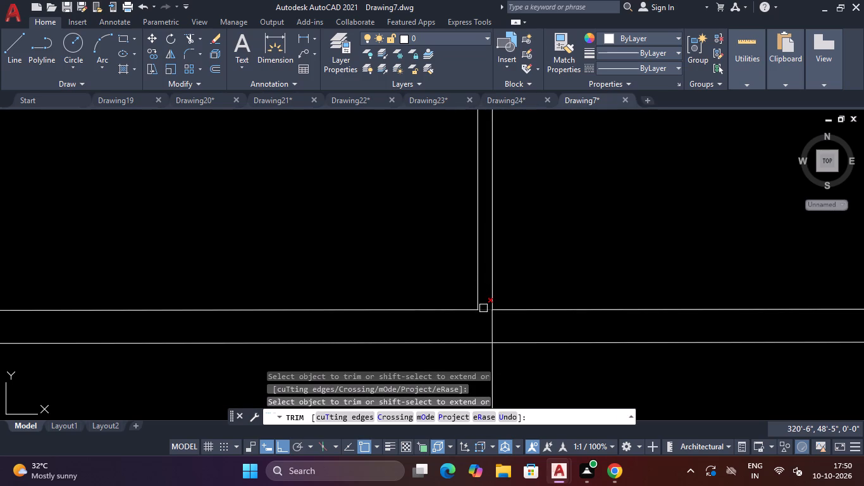
pyautogui.click(483, 308)
pyautogui.scroll(-4, 517, 314)
pyautogui.press('Escape')
# Offset the inner bottom wall line of the bottom-right room 4" downward.
pyautogui.write('O')
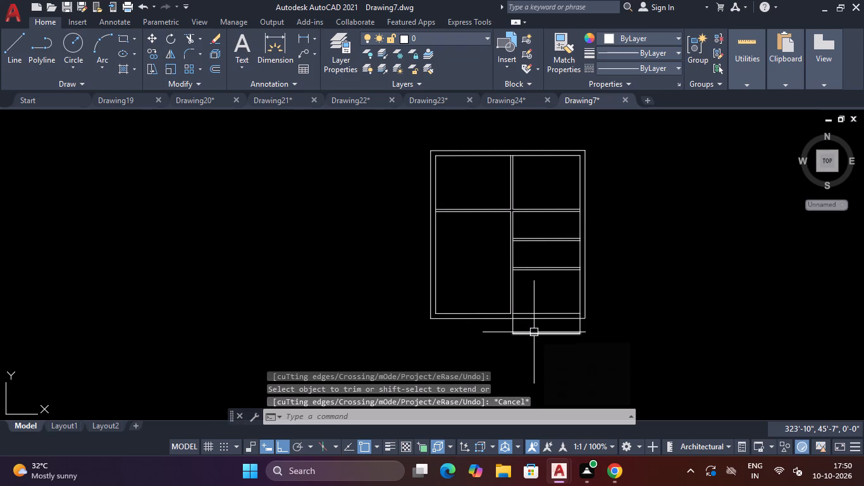
pyautogui.press('space')
pyautogui.write('4"')
pyautogui.press('Return')
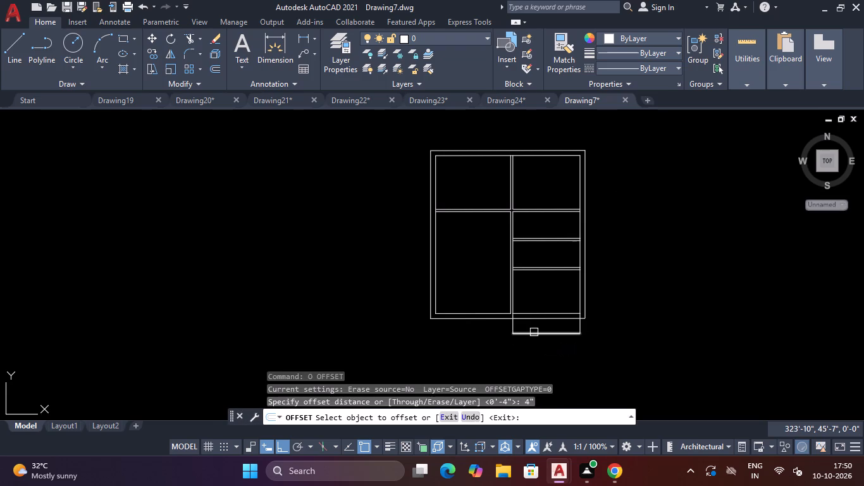
pyautogui.scroll(3, 533, 315)
pyautogui.click(533, 314)
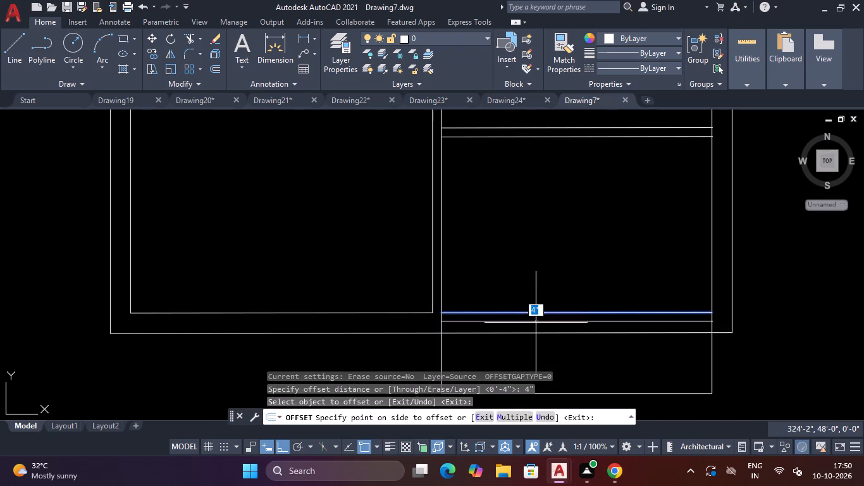
pyautogui.click(536, 323)
pyautogui.press('Escape')
pyautogui.press('Escape')
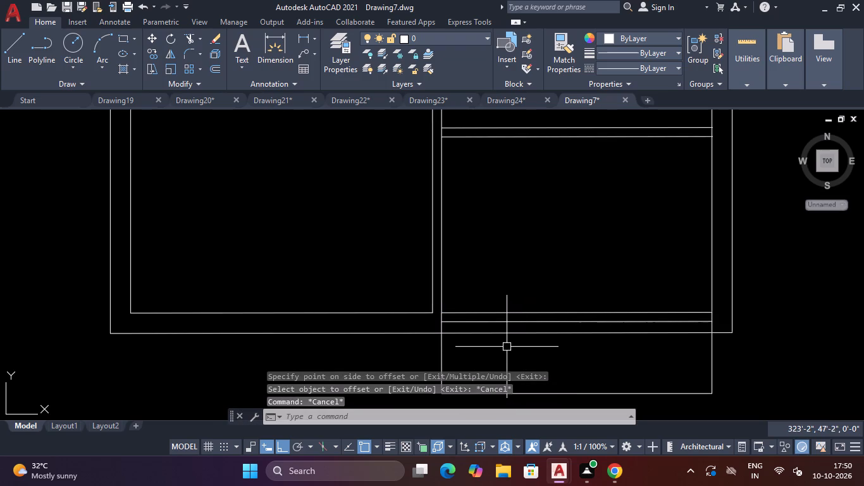
# Trim the outer bottom wall line where it crosses the extension below the bottom-right room.
pyautogui.write('TR')
pyautogui.press('space')
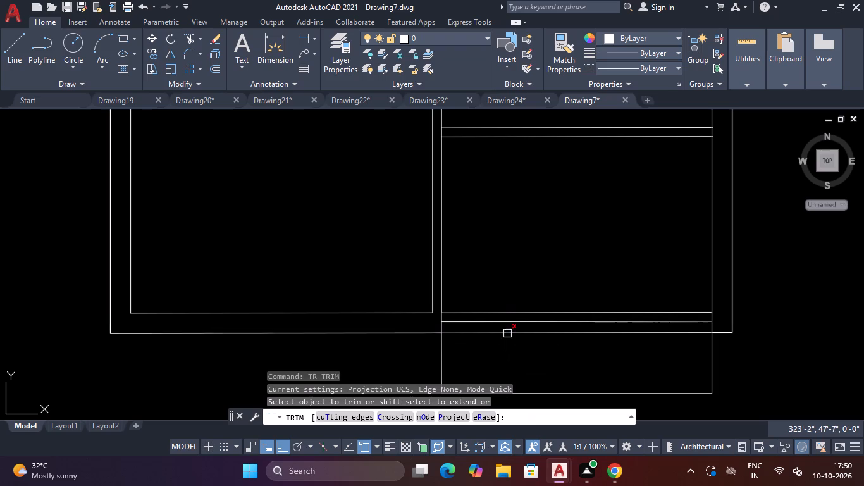
pyautogui.click(507, 333)
pyautogui.scroll(-3, 507, 336)
pyautogui.scroll(2, 507, 343)
pyautogui.press('Escape')
pyautogui.press('Escape')
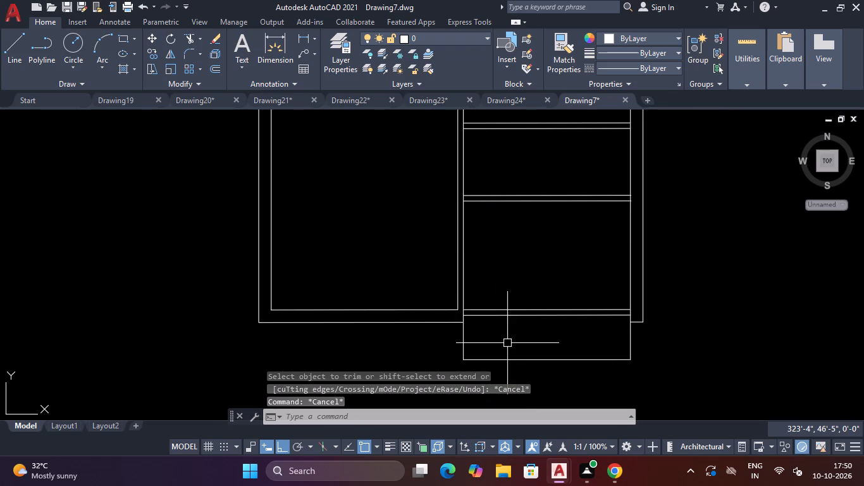
# Offset the extension's left, bottom and right lines 9" outward.
pyautogui.write('O')
pyautogui.press('space')
pyautogui.write('9"')
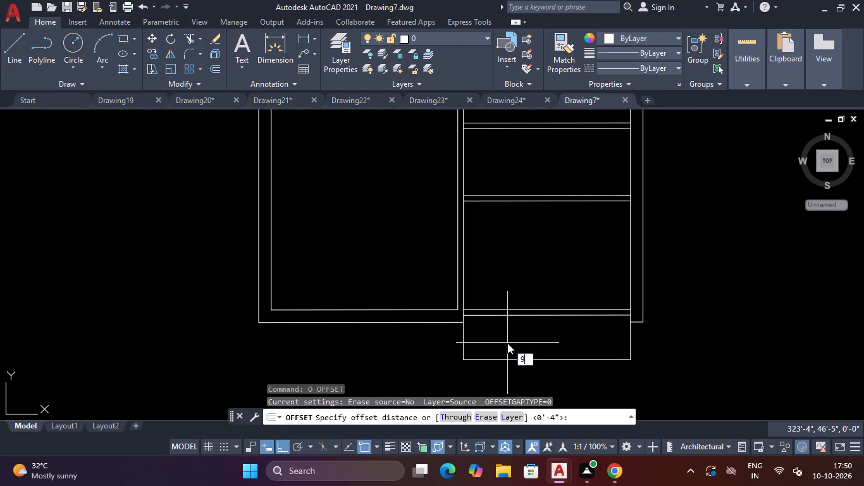
pyautogui.press('Return')
pyautogui.click(465, 342)
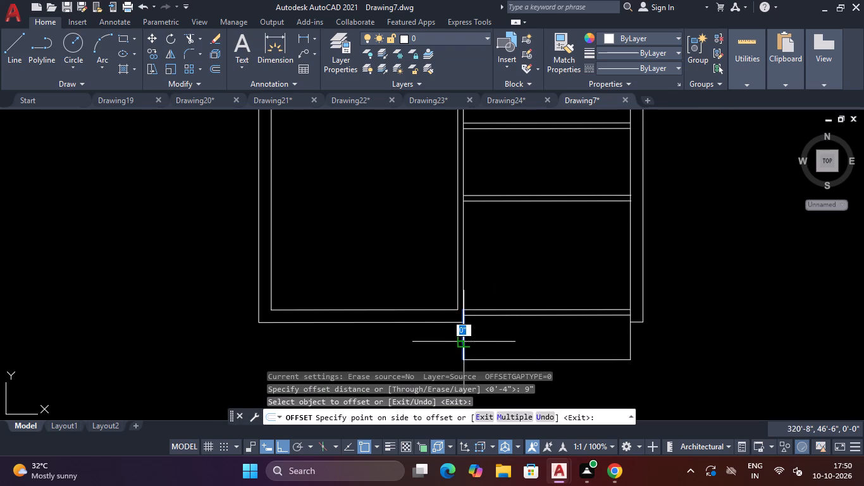
pyautogui.click(434, 344)
pyautogui.click(540, 363)
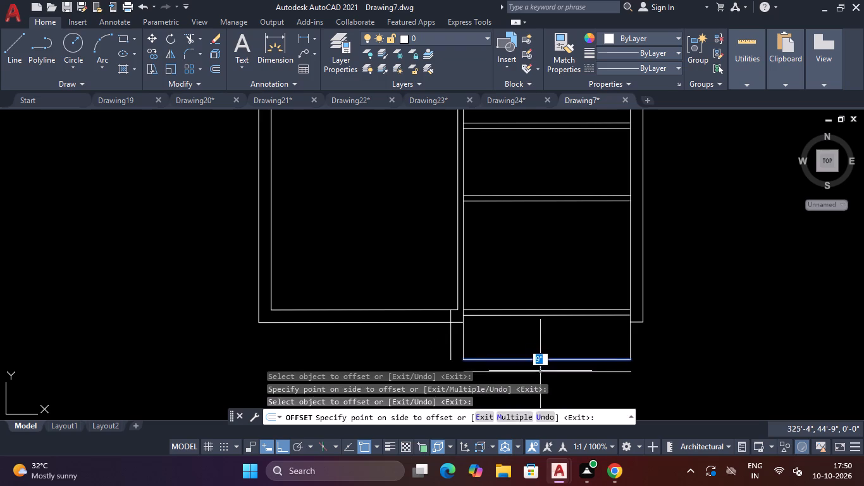
pyautogui.click(540, 372)
pyautogui.click(631, 347)
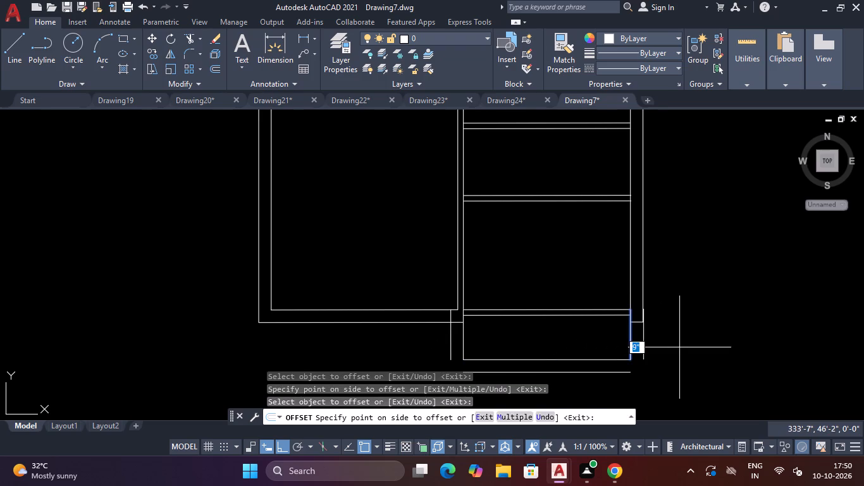
pyautogui.click(679, 347)
pyautogui.press('Escape')
pyautogui.press('Escape')
pyautogui.scroll(-3, 670, 349)
pyautogui.scroll(3, 669, 367)
pyautogui.press('Escape')
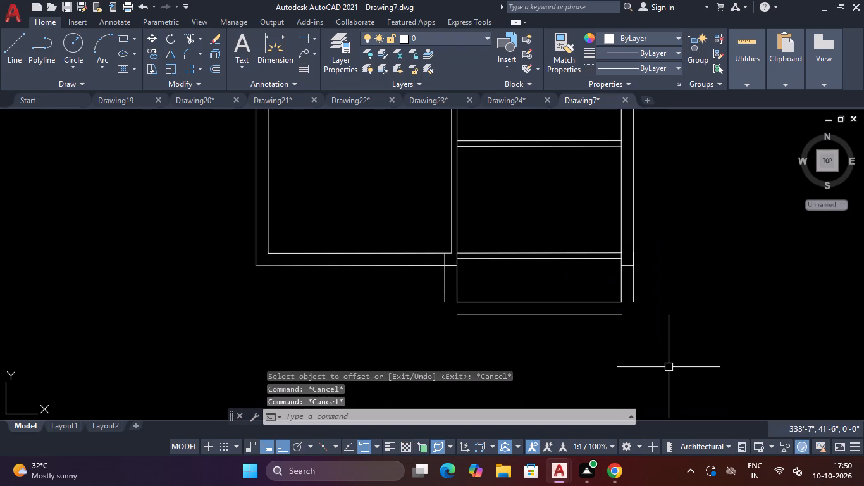
pyautogui.press('Escape')
# Draw horizontal lines from both ends of the extension's outer bottom line, running outward past its left and right outer side lines.
pyautogui.write('L')
pyautogui.press('space')
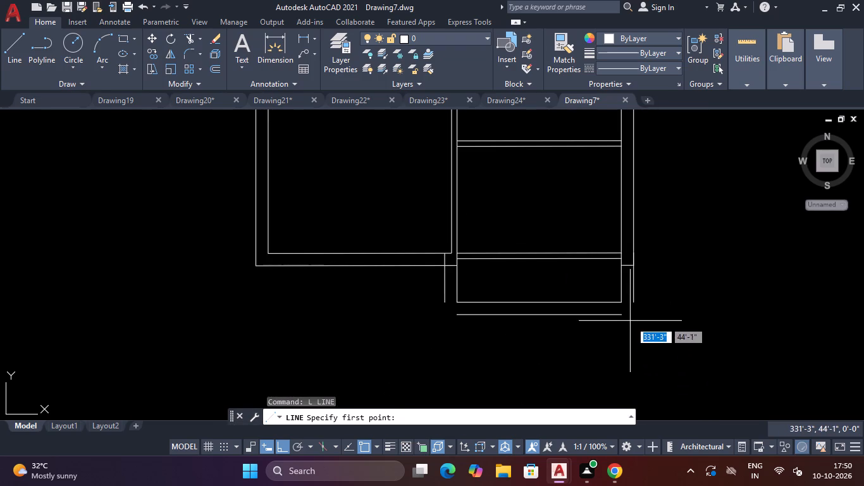
pyautogui.moveTo(623, 316); pyautogui.dragTo(634, 316)
pyautogui.click(722, 318)
pyautogui.press('Escape')
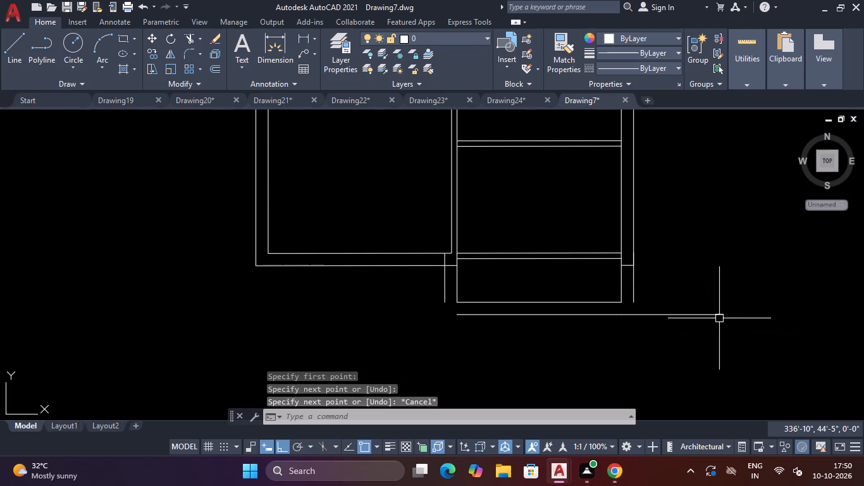
pyautogui.press('space')
pyautogui.click(454, 315)
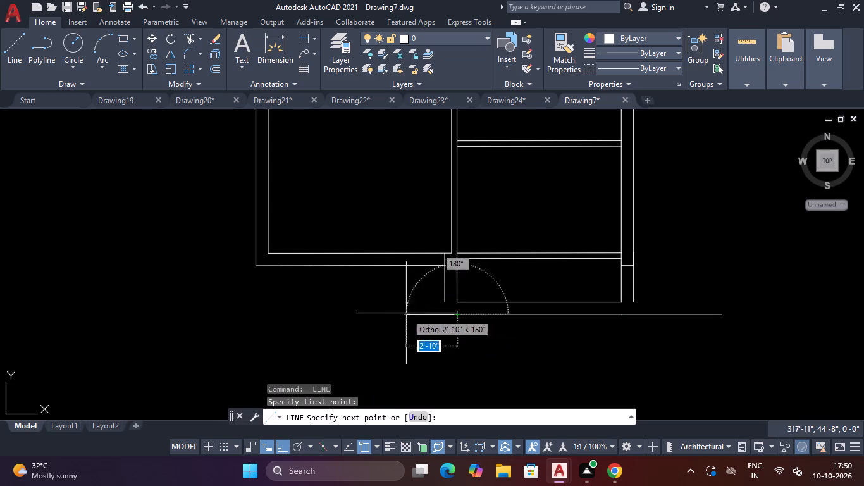
pyautogui.click(364, 312)
pyautogui.press('Escape')
# Extend the extension's left and right outer side lines down to its outer bottom line.
pyautogui.write('EX')
pyautogui.press('Return')
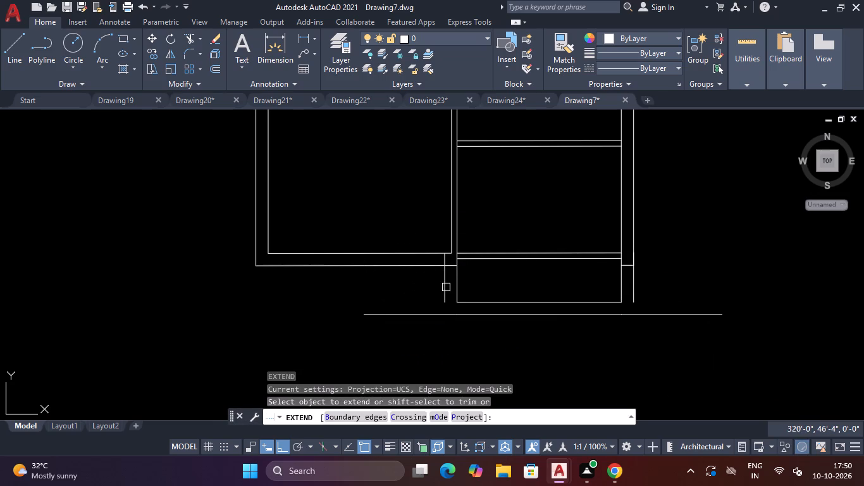
pyautogui.click(446, 287)
pyautogui.click(635, 287)
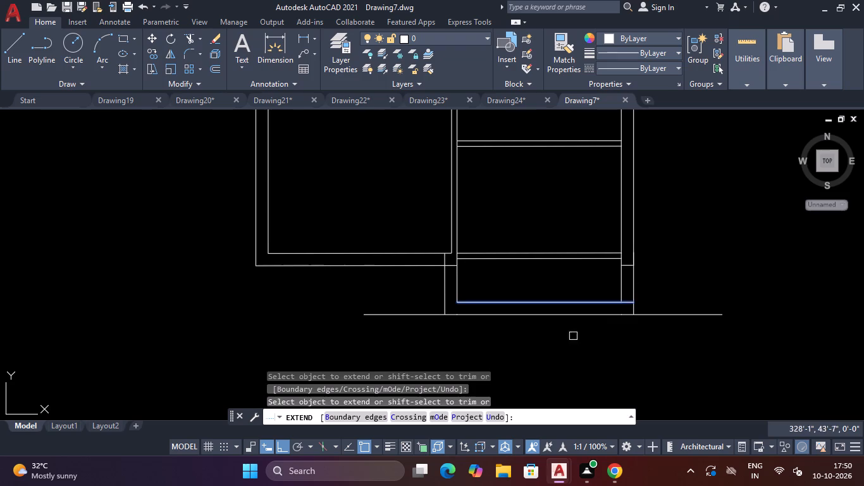
# Trim the overhanging ends of the outer bottom line beyond the extension's two outer corners.
pyautogui.keyDown('shift'); pyautogui.moveTo(385, 291); pyautogui.dragTo(387, 298); pyautogui.keyUp('shift')
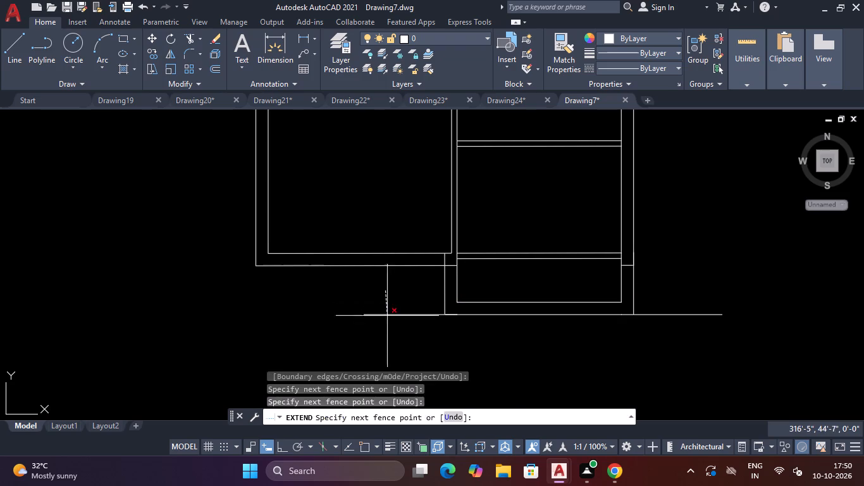
pyautogui.keyDown('shift'); pyautogui.click(388, 329); pyautogui.keyUp('shift')
pyautogui.keyDown('shift'); pyautogui.moveTo(672, 294); pyautogui.dragTo(670, 304); pyautogui.keyUp('shift')
pyautogui.keyDown('shift'); pyautogui.click(668, 330); pyautogui.keyUp('shift')
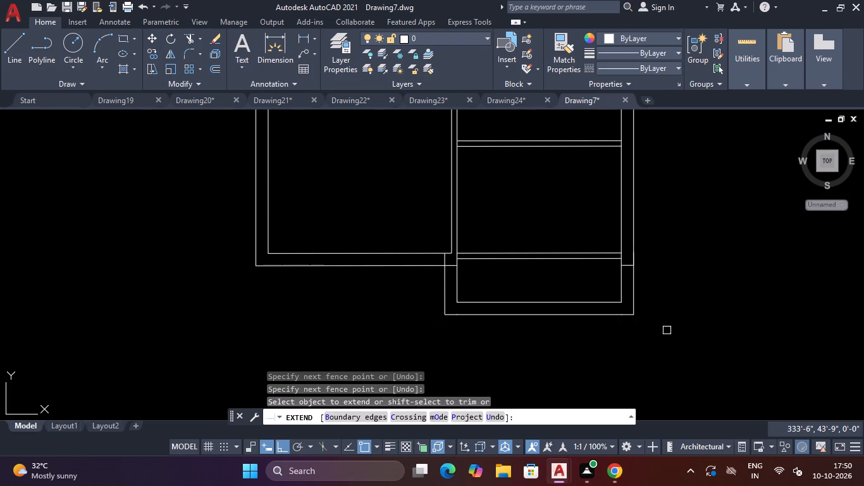
# Trim the leftover outer bottom wall piece inside the right wall and the inner right wall line between the bottom partition's two lines.
pyautogui.keyDown('shift'); pyautogui.scroll(3, 630, 278); pyautogui.keyUp('shift')
pyautogui.keyDown('shift'); pyautogui.click(621, 261); pyautogui.keyUp('shift')
pyautogui.keyDown('shift'); pyautogui.click(615, 220); pyautogui.keyUp('shift')
pyautogui.keyDown('shift'); pyautogui.scroll(-2, 615, 220); pyautogui.keyUp('shift')
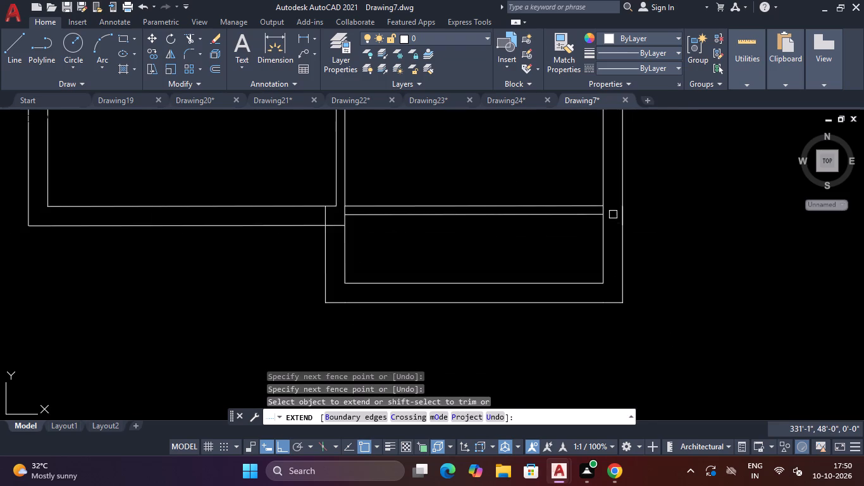
pyautogui.keyDown('shift'); pyautogui.scroll(3, 612, 213); pyautogui.keyUp('shift')
pyautogui.keyDown('shift'); pyautogui.click(598, 206); pyautogui.keyUp('shift')
pyautogui.keyDown('shift'); pyautogui.click(540, 201); pyautogui.keyUp('shift')
# Trim the overlapping outer side line and outer bottom wall line where the extension's left wall meets the main bottom wall.
pyautogui.keyDown('shift'); pyautogui.scroll(-4, 540, 201); pyautogui.keyUp('shift')
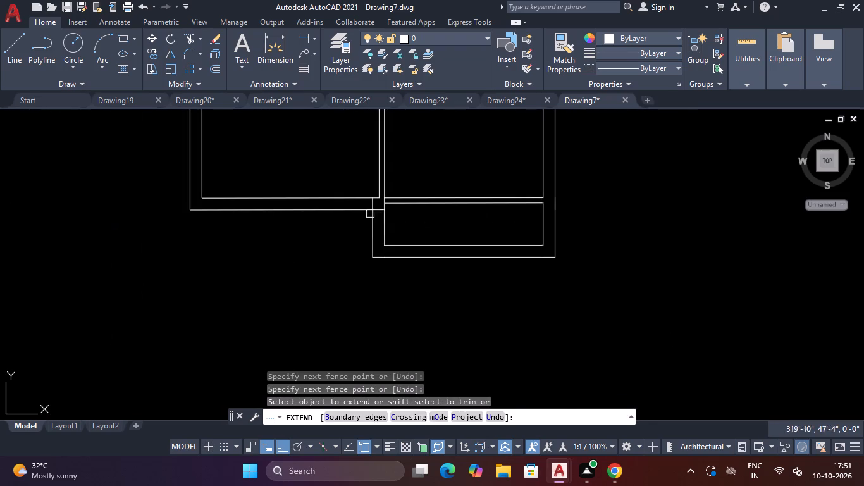
pyautogui.keyDown('shift'); pyautogui.scroll(4, 354, 202); pyautogui.keyUp('shift')
pyautogui.keyDown('shift'); pyautogui.click(376, 203); pyautogui.keyUp('shift')
pyautogui.keyDown('shift'); pyautogui.click(472, 198); pyautogui.keyUp('shift')
pyautogui.keyDown('shift'); pyautogui.moveTo(481, 202); pyautogui.dragTo(481, 215); pyautogui.keyUp('shift')
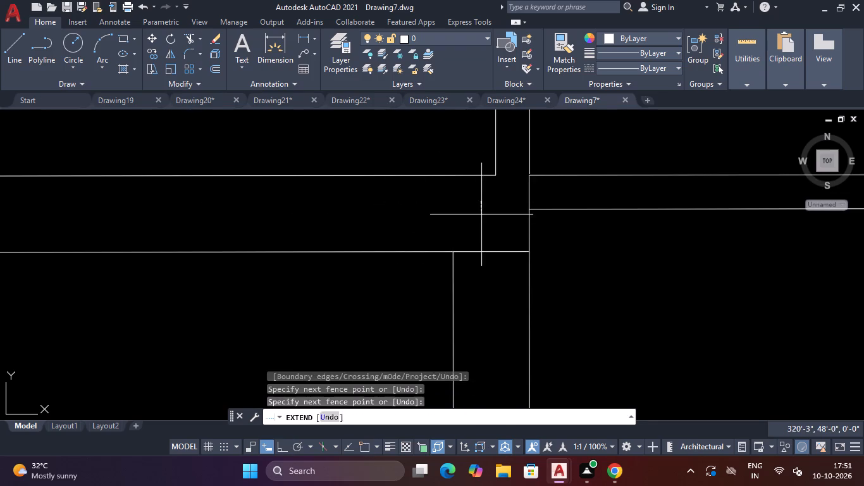
pyautogui.keyDown('shift'); pyautogui.click(493, 258); pyautogui.keyUp('shift')
# Trim the vertical partition's right line between the bottom partition's two lines, and extend its upper part to meet that partition.
pyautogui.keyDown('shift'); pyautogui.click(502, 202); pyautogui.keyUp('shift')
pyautogui.keyDown('shift'); pyautogui.click(544, 197); pyautogui.keyUp('shift')
pyautogui.keyDown('shift'); pyautogui.scroll(-3, 548, 194); pyautogui.keyUp('shift')
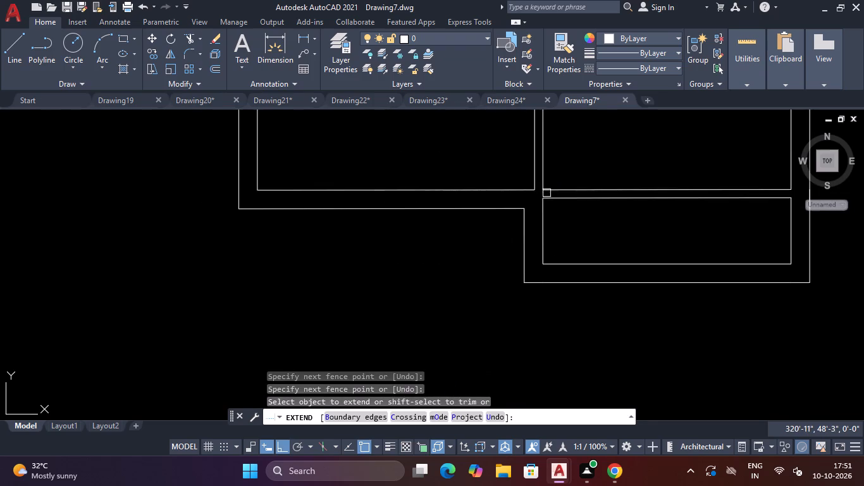
pyautogui.click(544, 173)
pyautogui.scroll(-4, 548, 173)
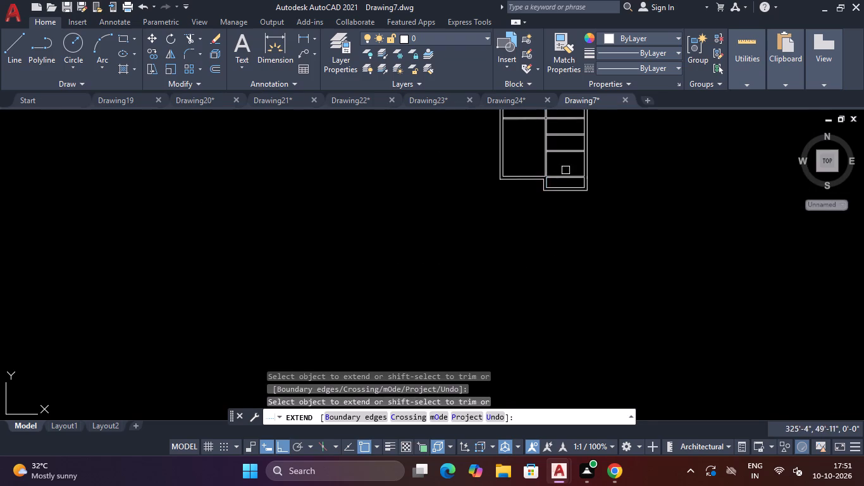
pyautogui.scroll(5, 552, 157)
pyautogui.scroll(-5, 560, 171)
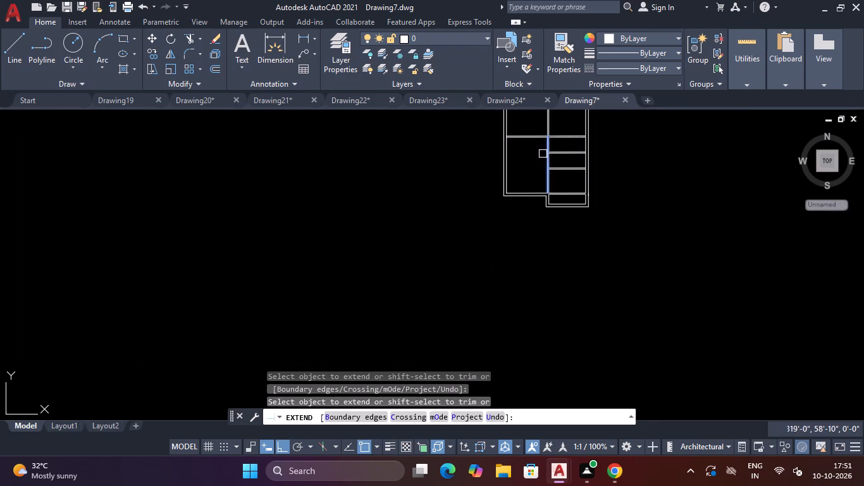
pyautogui.scroll(-2, 533, 165)
pyautogui.scroll(3, 535, 135)
pyautogui.scroll(2, 550, 213)
pyautogui.press('Escape')
pyautogui.press('Escape')
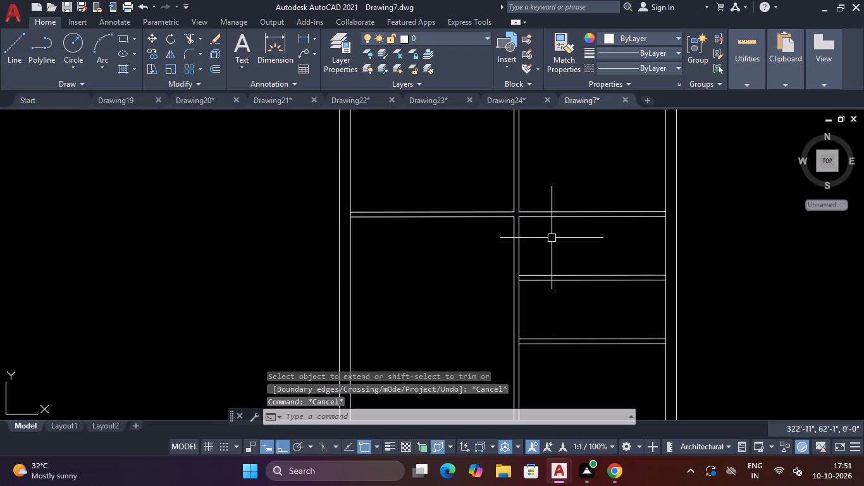
pyautogui.press('Escape')
pyautogui.press('Escape')
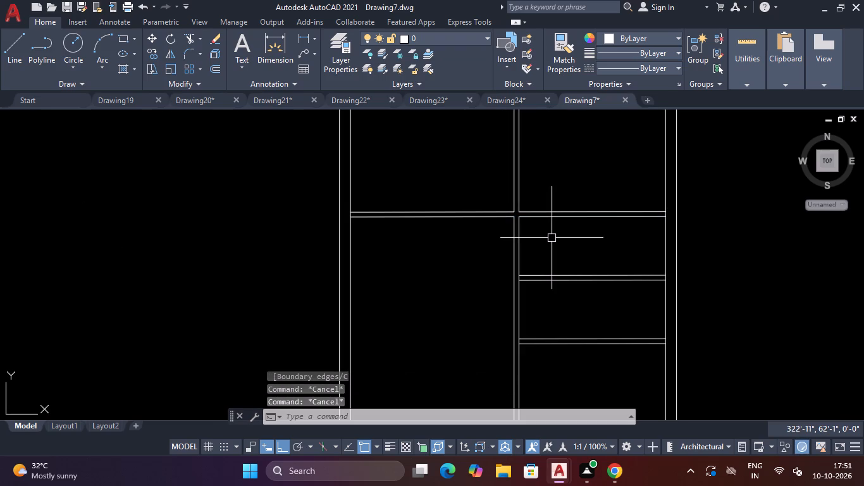
# Draw a 4" line across the horizontal partition below the upper-right room, flush with the vertical partition's right face.
pyautogui.write('L')
pyautogui.press('space')
pyautogui.scroll(3, 536, 221)
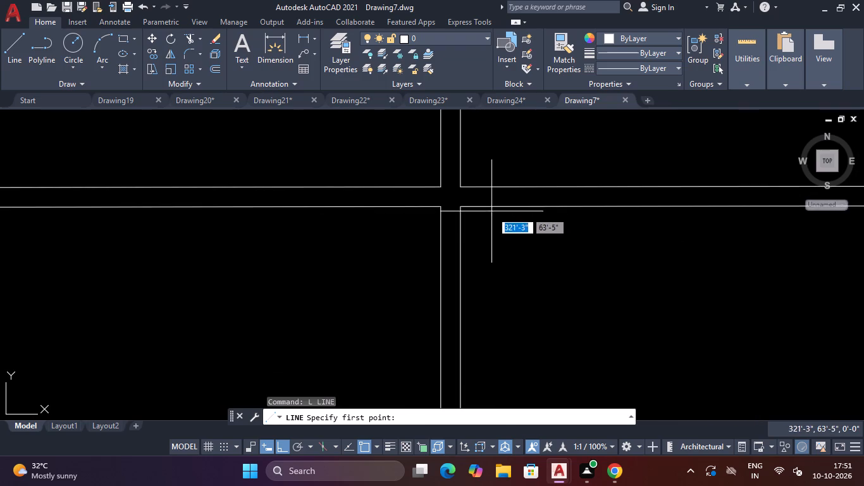
pyautogui.click(461, 190)
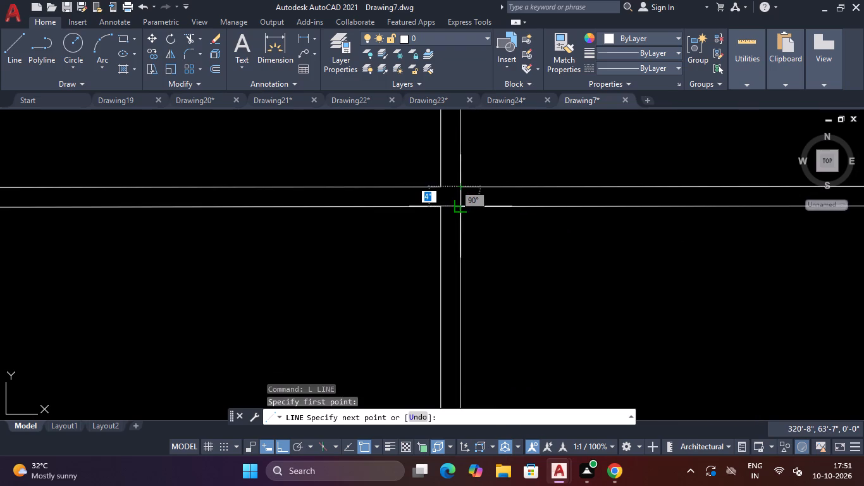
pyautogui.click(461, 208)
pyautogui.press('Escape')
# Offset the short 4" line across the horizontal partition 6" to the right.
pyautogui.write('O')
pyautogui.press('space')
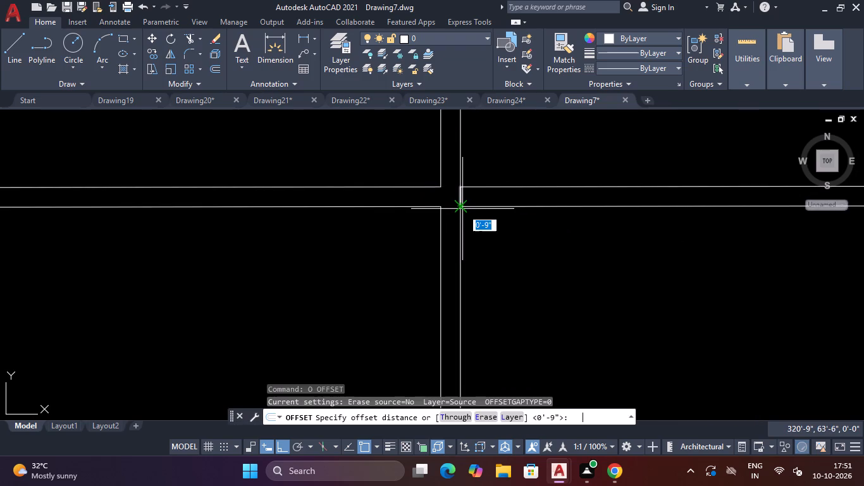
pyautogui.write('6"')
pyautogui.press('Return')
pyautogui.moveTo(460, 192); pyautogui.dragTo(468, 192)
pyautogui.click(501, 192)
pyautogui.press('Escape')
# Offset the new short line across the partition 2'6" to the right to mark the opening's other side.
pyautogui.write('O')
pyautogui.press('space')
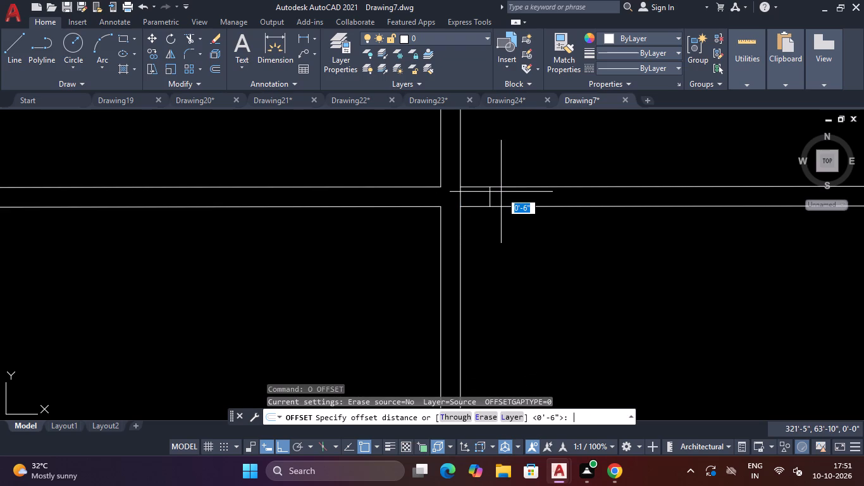
pyautogui.write('2\'6"')
pyautogui.press('Return')
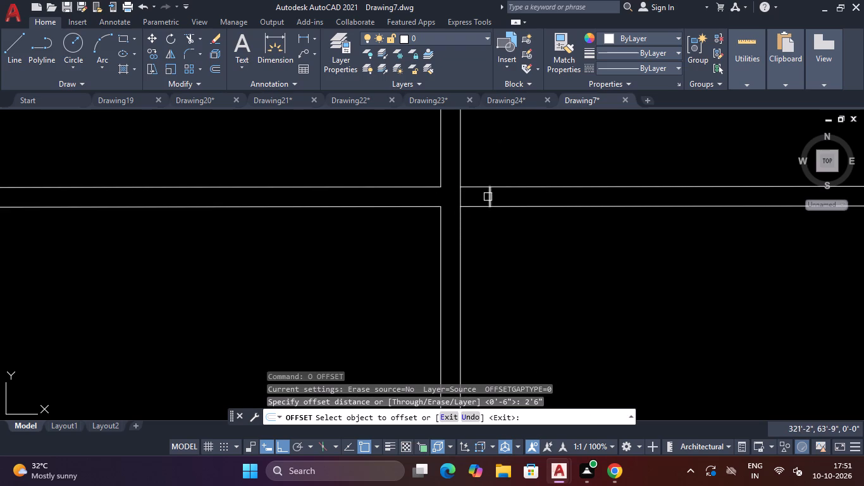
pyautogui.click(488, 197)
pyautogui.moveTo(533, 194); pyautogui.dragTo(539, 196)
pyautogui.scroll(-3, 684, 252)
pyautogui.scroll(2, 696, 235)
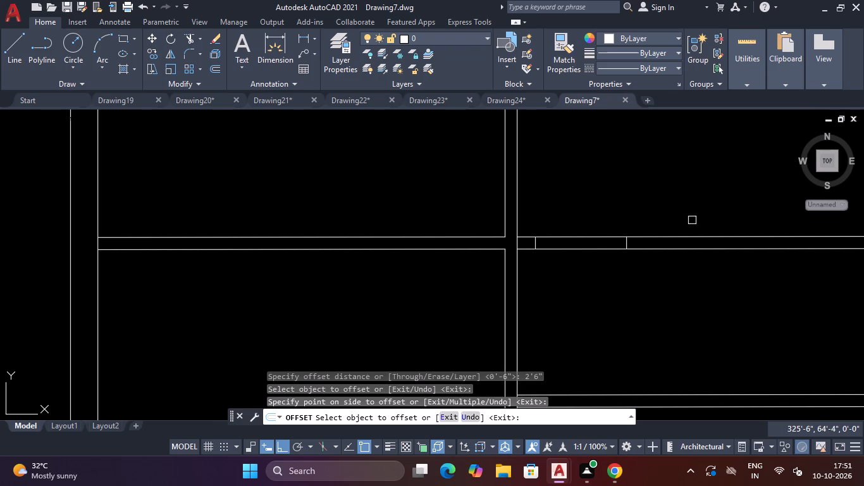
pyautogui.press('Escape')
pyautogui.press('Escape')
# Offset the opening's right-hand line 2' further right along the horizontal partition.
pyautogui.write('O')
pyautogui.press('space')
pyautogui.write("2'")
pyautogui.press('Return')
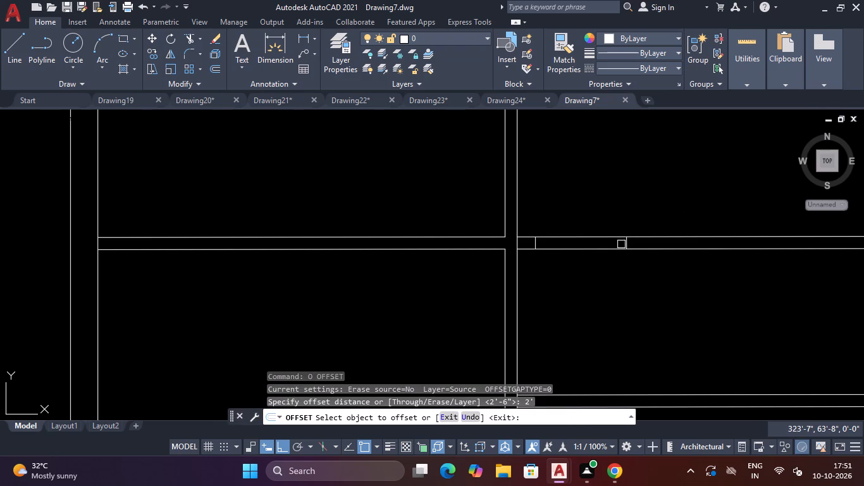
pyautogui.click(626, 242)
pyautogui.click(656, 240)
pyautogui.scroll(-2, 687, 240)
pyautogui.scroll(2, 715, 240)
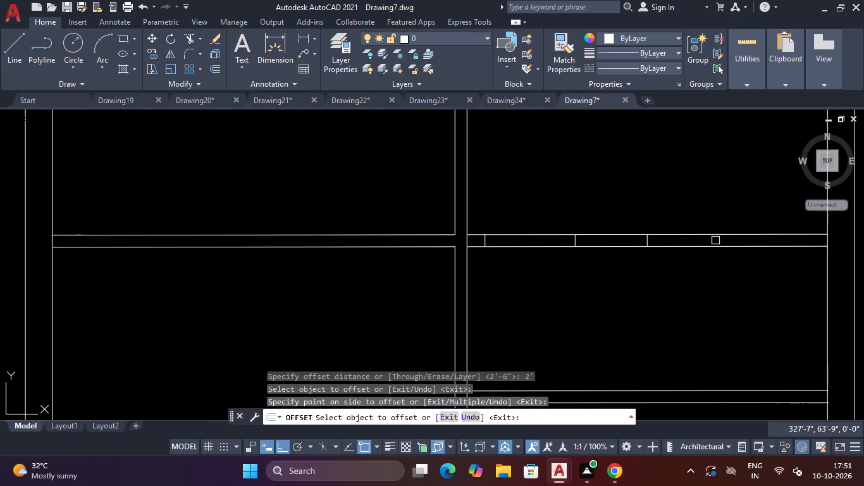
# Quick-measure the horizontal partition between the last offset line and the right outer wall.
pyautogui.click(746, 97)
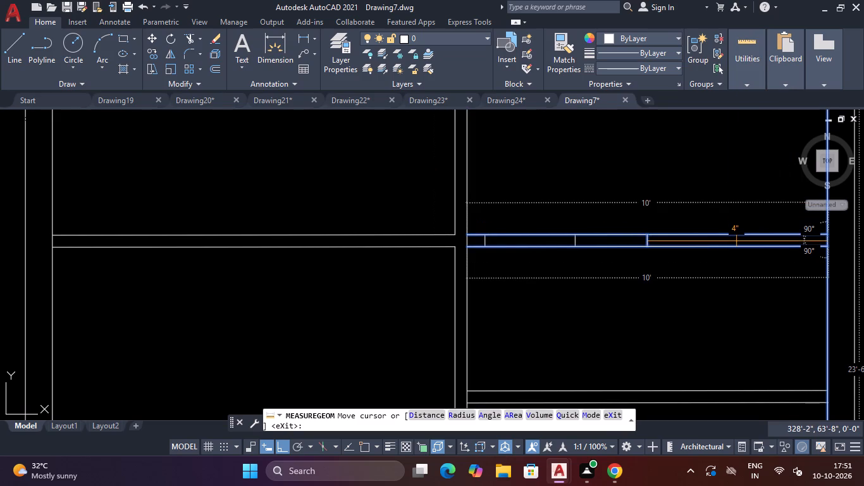
pyautogui.scroll(2, 736, 241)
pyautogui.scroll(-2, 736, 241)
pyautogui.scroll(2, 736, 241)
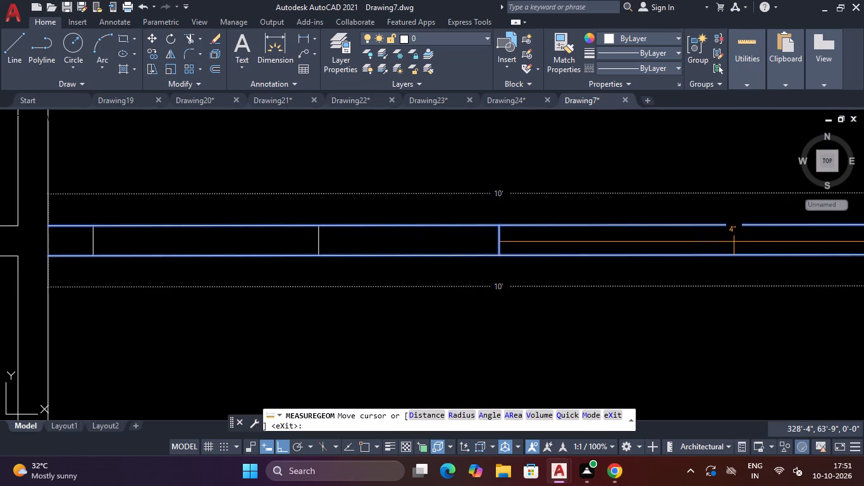
pyautogui.scroll(-2, 731, 240)
pyautogui.scroll(2, 732, 240)
pyautogui.press('Escape')
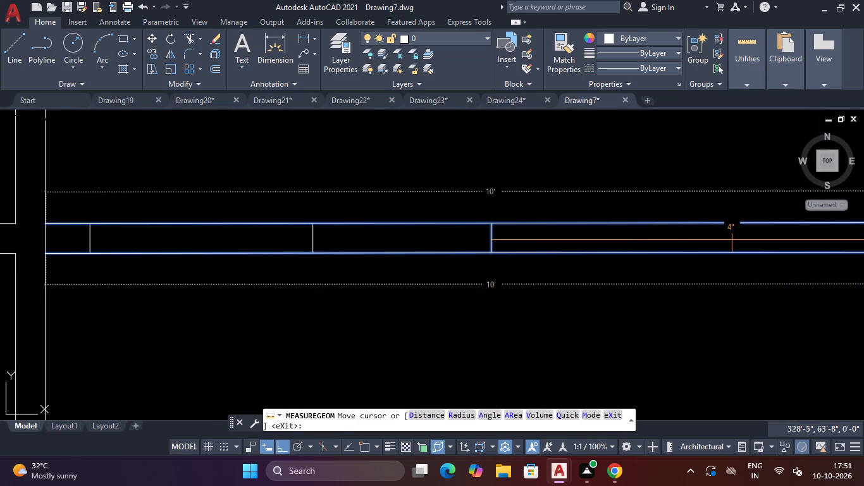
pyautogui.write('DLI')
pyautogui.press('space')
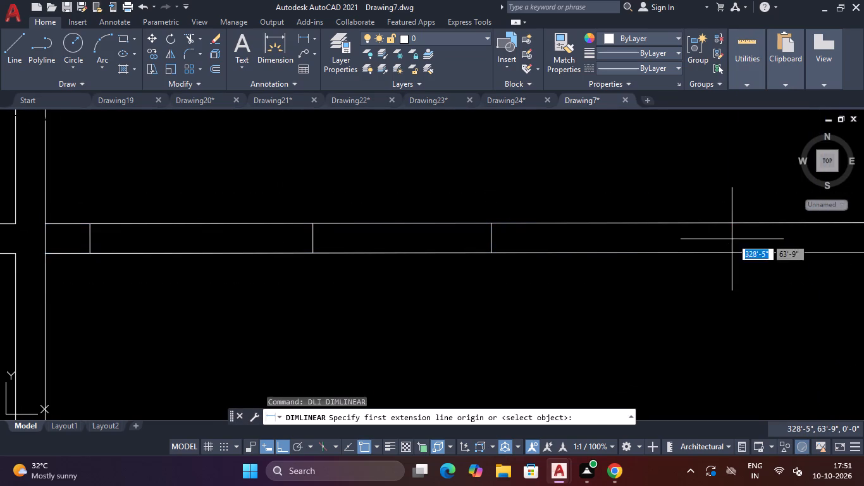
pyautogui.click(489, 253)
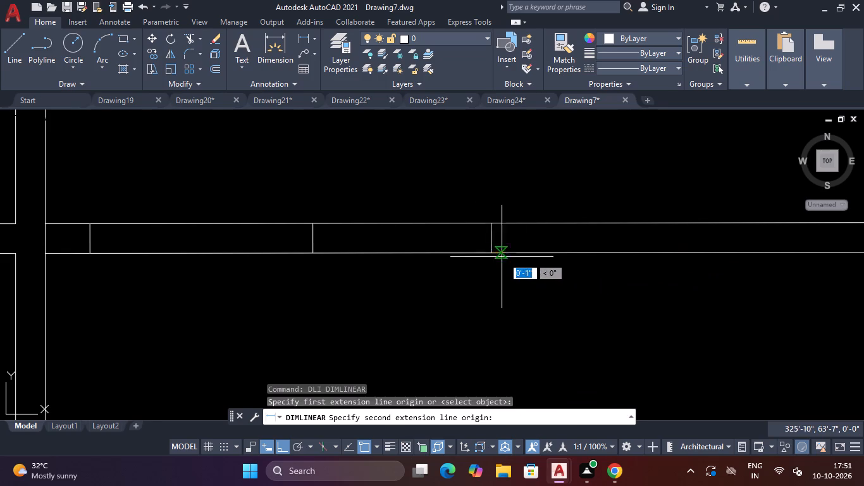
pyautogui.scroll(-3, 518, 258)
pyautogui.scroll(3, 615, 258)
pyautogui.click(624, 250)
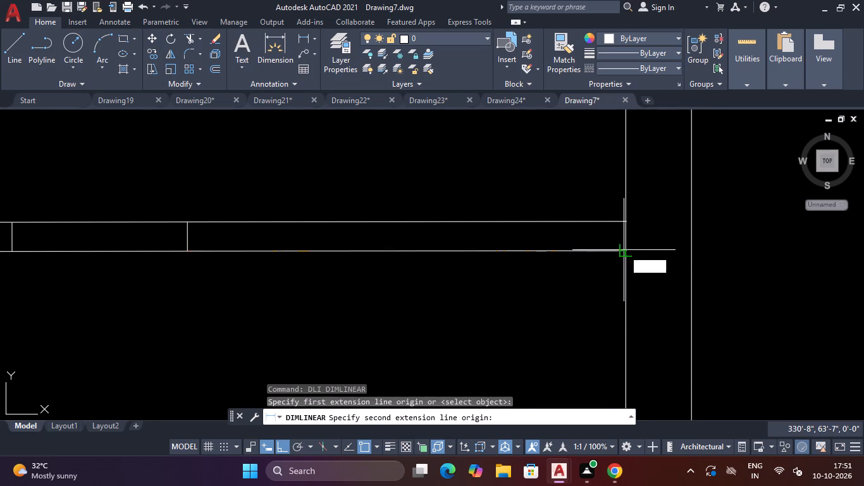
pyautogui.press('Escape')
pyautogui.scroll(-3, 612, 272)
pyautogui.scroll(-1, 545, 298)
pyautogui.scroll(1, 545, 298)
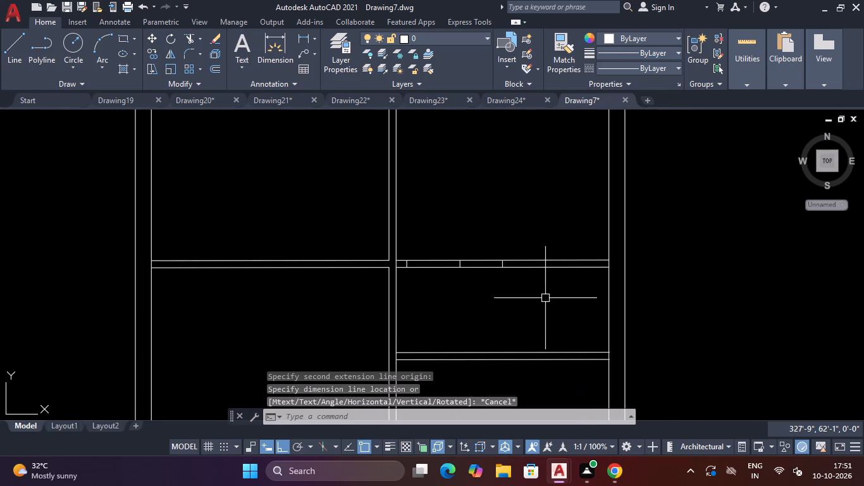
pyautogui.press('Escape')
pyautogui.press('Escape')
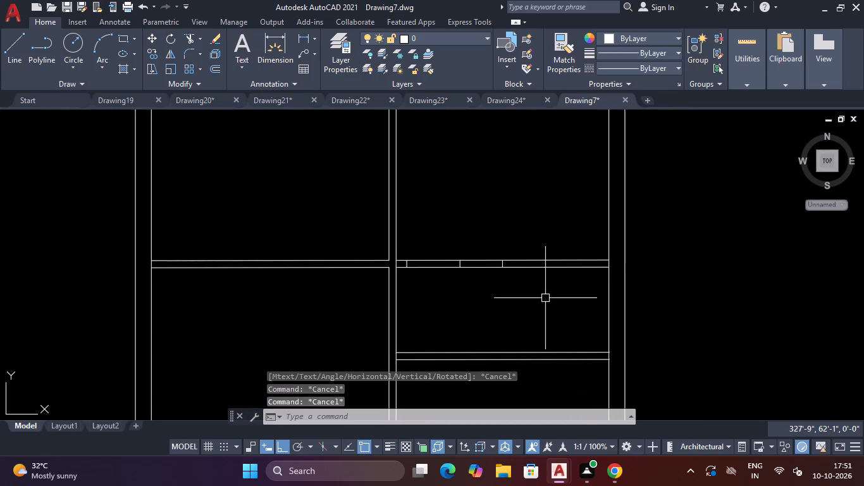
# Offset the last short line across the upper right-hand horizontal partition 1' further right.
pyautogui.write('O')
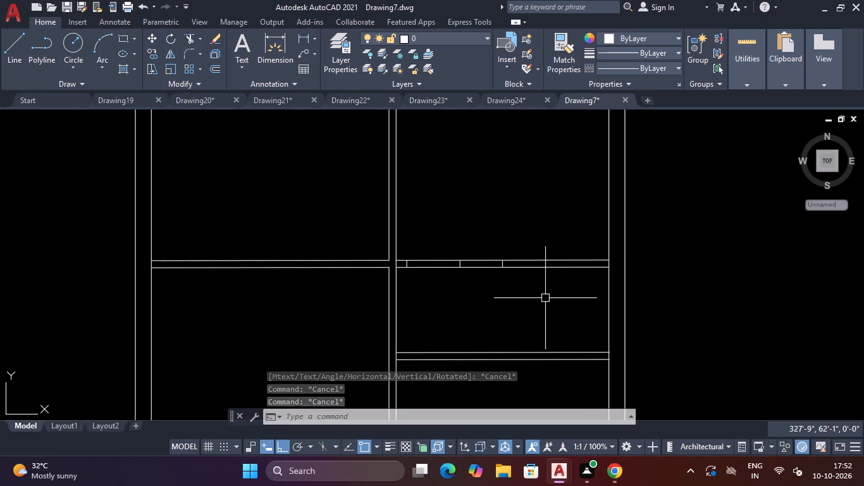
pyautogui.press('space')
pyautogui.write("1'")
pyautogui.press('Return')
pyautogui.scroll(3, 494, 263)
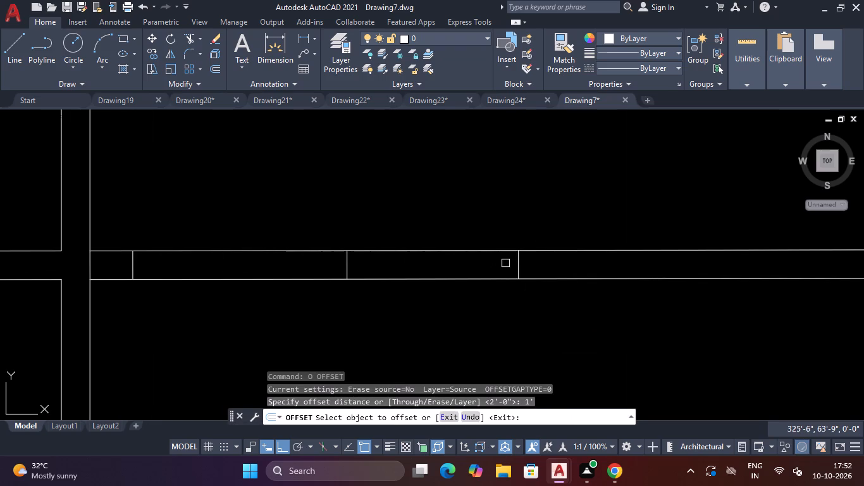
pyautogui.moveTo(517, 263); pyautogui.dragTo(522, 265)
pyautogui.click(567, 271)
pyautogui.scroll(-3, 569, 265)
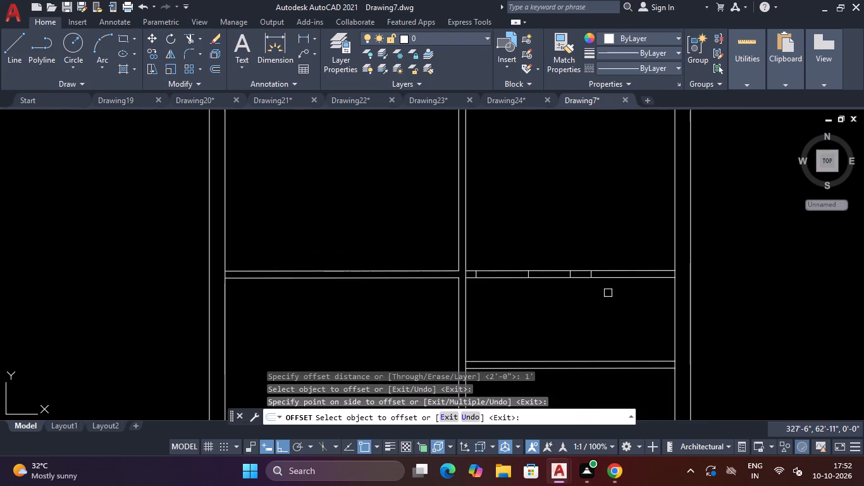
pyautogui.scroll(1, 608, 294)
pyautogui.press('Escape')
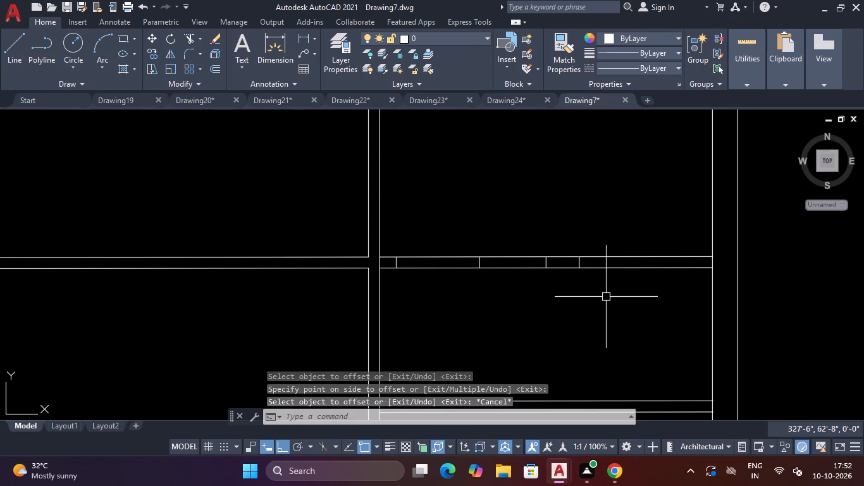
# Trim the right outer wall's inner line between the faces of each of the three horizontal partitions that meet it.
pyautogui.write('TR')
pyautogui.press('space')
pyautogui.scroll(2, 701, 255)
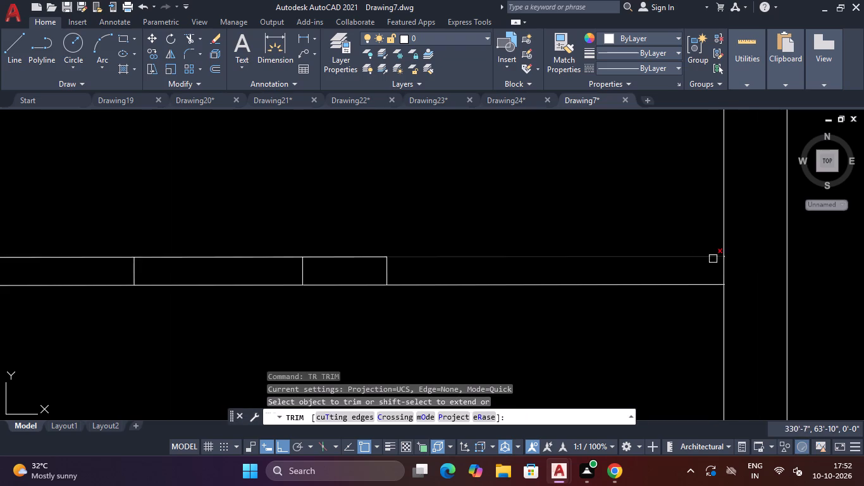
pyautogui.click(746, 270)
pyautogui.click(712, 269)
pyautogui.scroll(-4, 726, 263)
pyautogui.scroll(1, 731, 309)
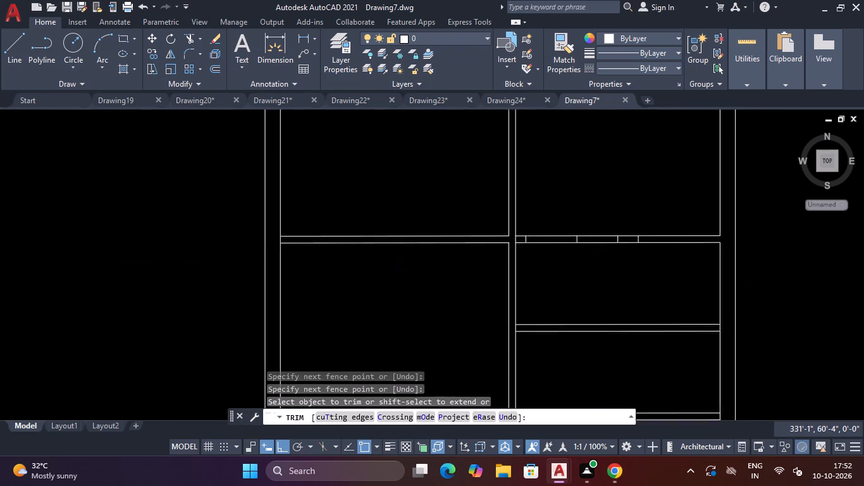
pyautogui.scroll(2, 731, 309)
pyautogui.click(708, 358)
pyautogui.click(676, 362)
pyautogui.scroll(-4, 695, 332)
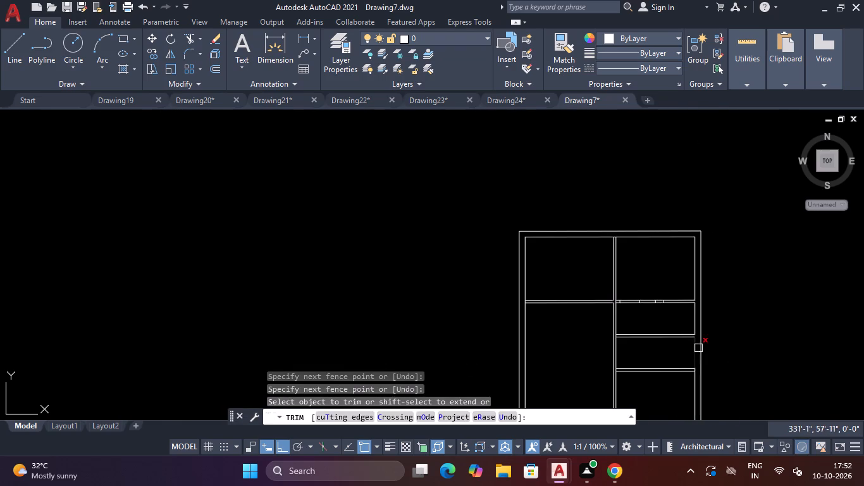
pyautogui.scroll(4, 693, 370)
pyautogui.click(693, 364)
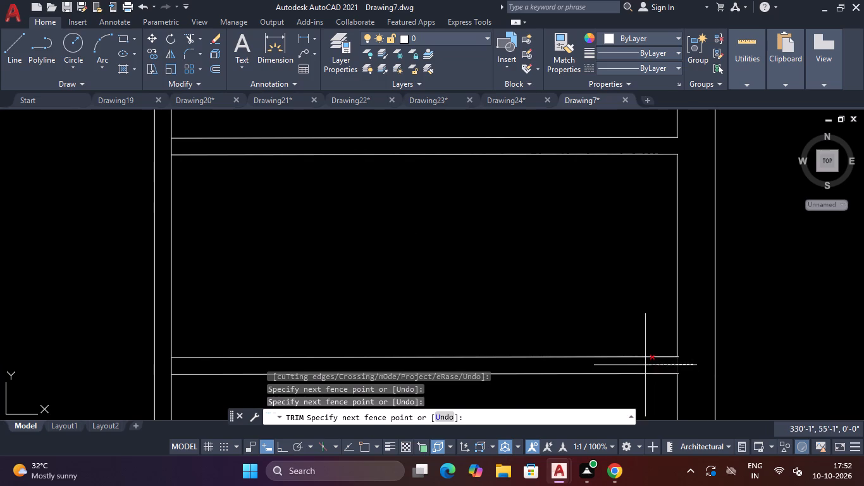
pyautogui.click(645, 365)
pyautogui.scroll(-3, 660, 331)
pyautogui.press('Escape')
pyautogui.press('Escape')
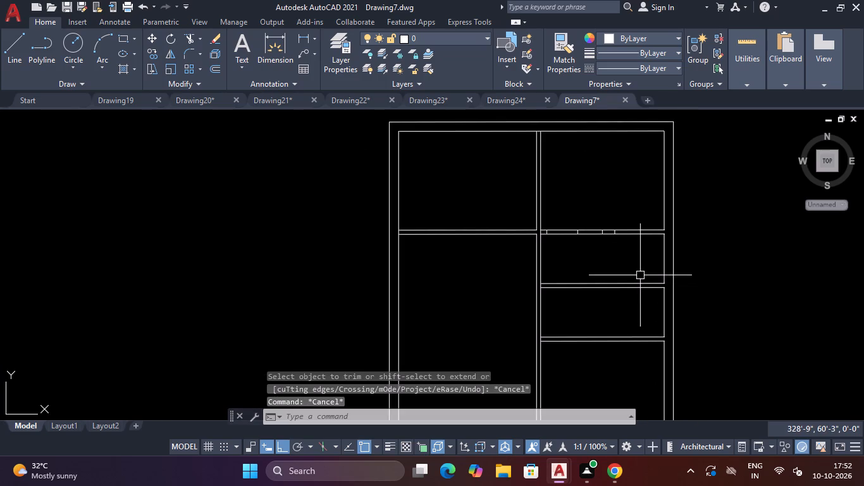
# Offset the right outer wall's inner line 4' to the left in both small rooms between the horizontal partitions.
pyautogui.write('O')
pyautogui.press('space')
pyautogui.write("4'")
pyautogui.press('Return')
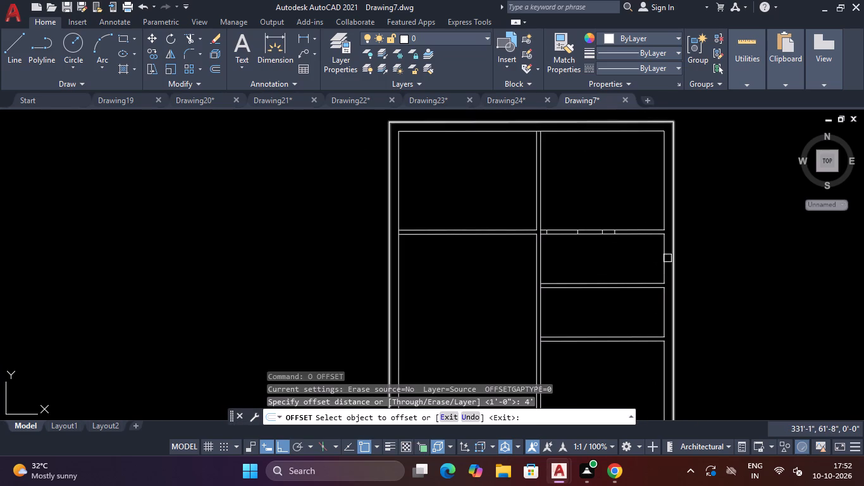
pyautogui.click(665, 259)
pyautogui.click(632, 264)
pyautogui.click(665, 311)
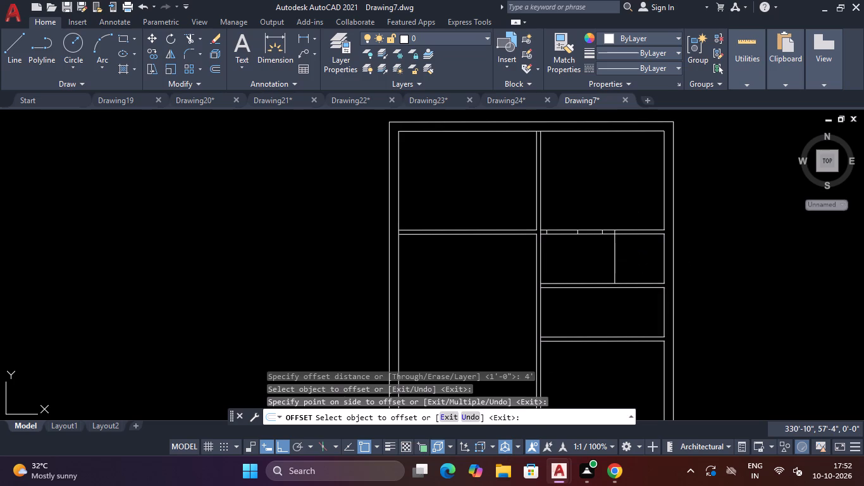
pyautogui.click(634, 315)
pyautogui.press('Escape')
pyautogui.press('Escape')
# Offset the two new vertical lines 4" to the left to form the partition dividing both small rooms.
pyautogui.write('O')
pyautogui.press('space')
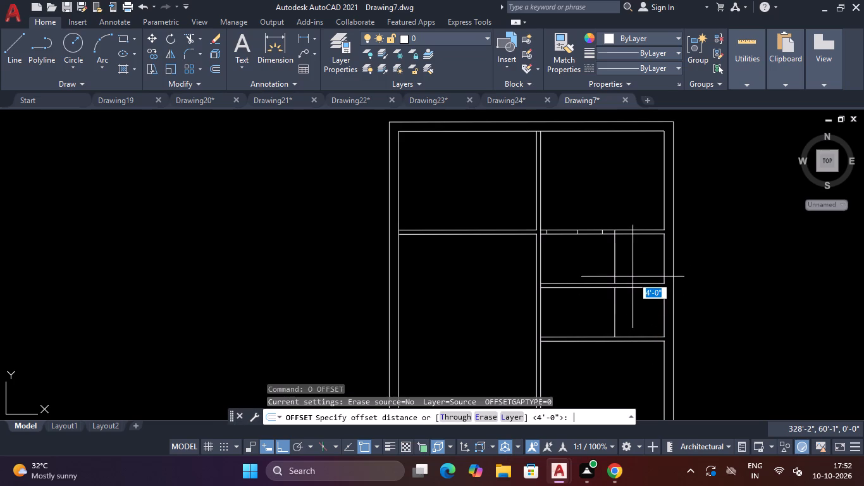
pyautogui.write('4"')
pyautogui.press('Return')
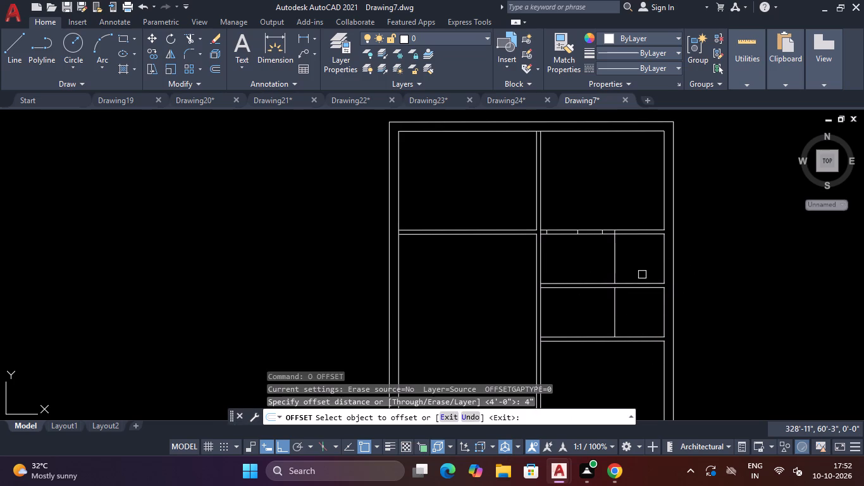
pyautogui.click(615, 258)
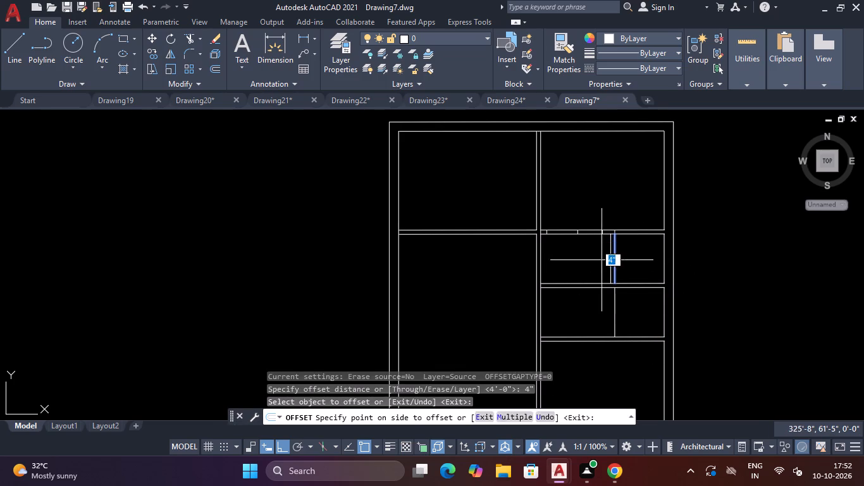
pyautogui.click(600, 261)
pyautogui.click(617, 319)
pyautogui.click(601, 318)
pyautogui.press('Escape')
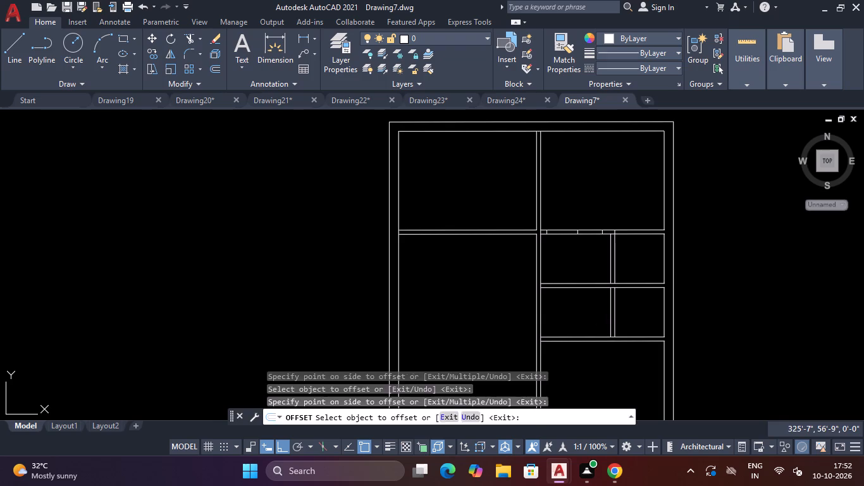
pyautogui.press('Escape')
pyautogui.scroll(3, 609, 227)
pyautogui.press('Escape')
pyautogui.press('Escape')
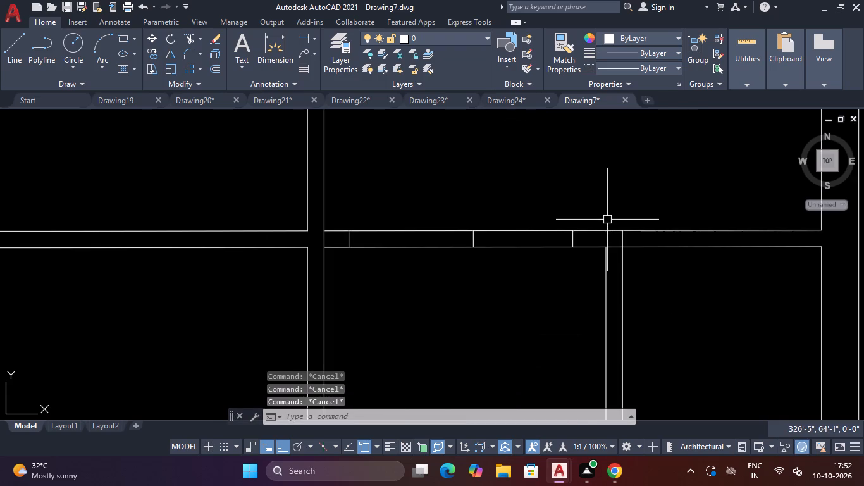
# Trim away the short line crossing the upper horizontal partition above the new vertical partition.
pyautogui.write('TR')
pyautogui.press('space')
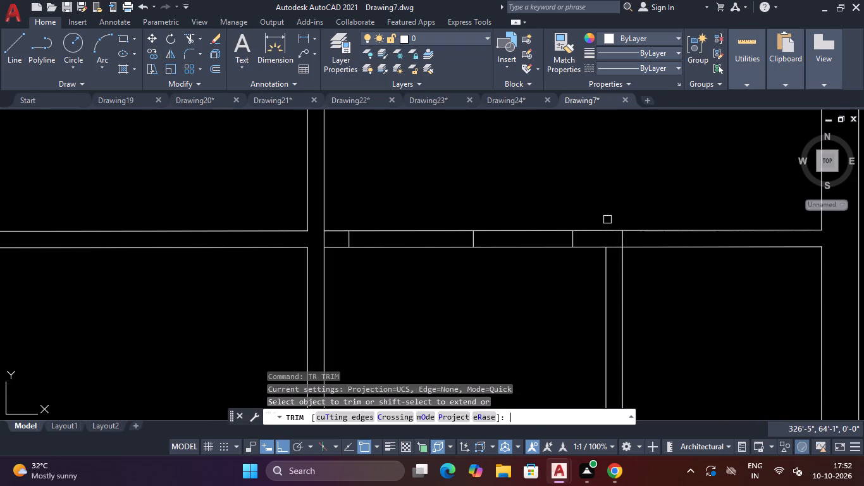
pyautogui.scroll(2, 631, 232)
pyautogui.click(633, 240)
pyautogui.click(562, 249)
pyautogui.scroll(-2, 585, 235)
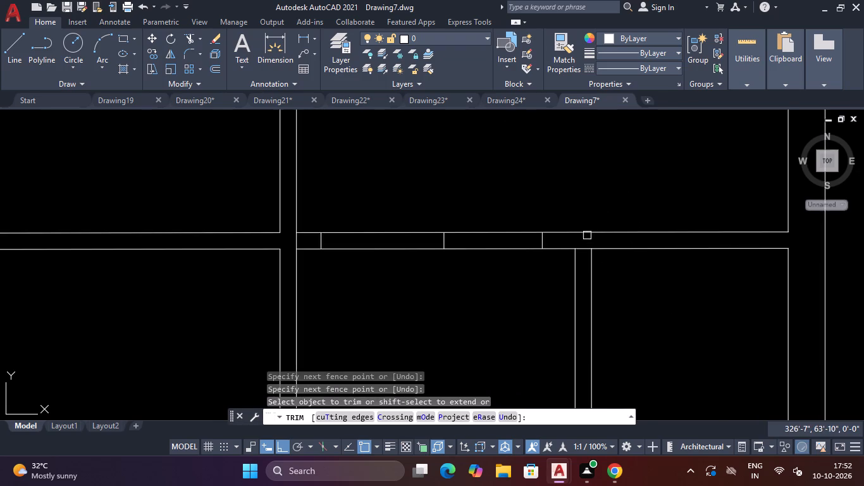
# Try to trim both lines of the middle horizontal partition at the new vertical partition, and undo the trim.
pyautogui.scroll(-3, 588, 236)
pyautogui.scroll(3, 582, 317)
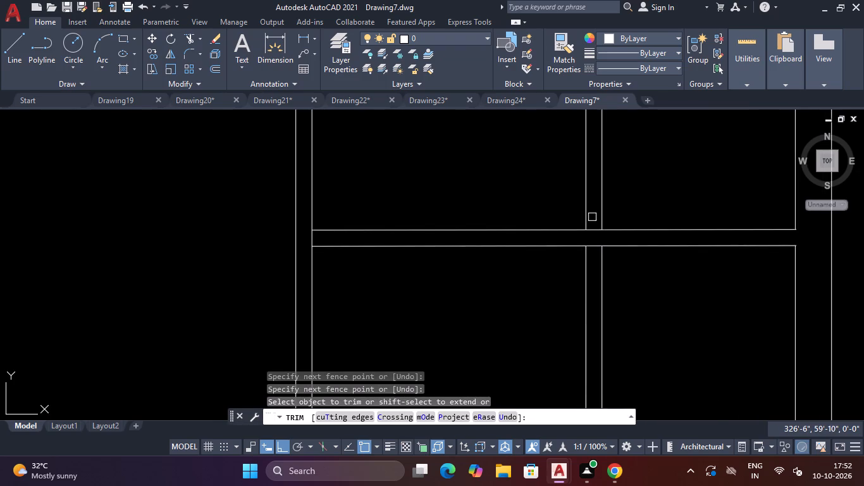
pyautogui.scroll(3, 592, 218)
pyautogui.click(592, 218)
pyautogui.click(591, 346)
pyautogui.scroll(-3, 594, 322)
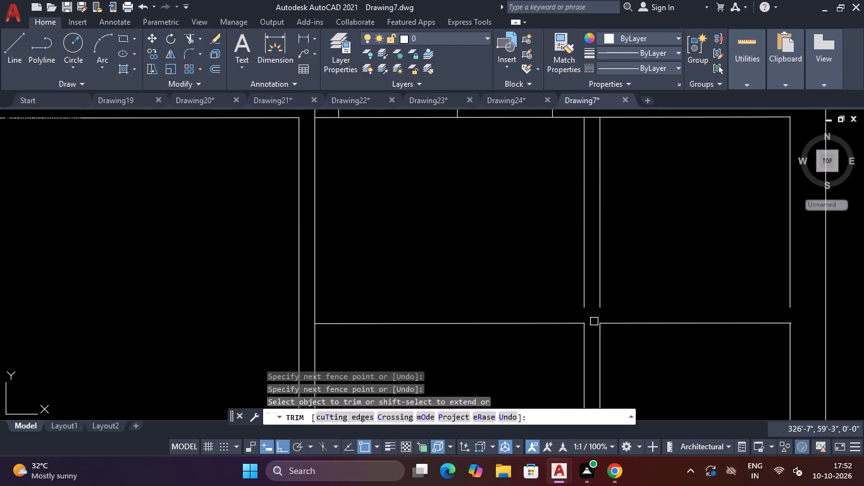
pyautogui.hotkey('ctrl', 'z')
# Trim the horizontal partition lines between the new vertical partition's faces at the middle crossing and the upper junction.
pyautogui.scroll(-6, 579, 301)
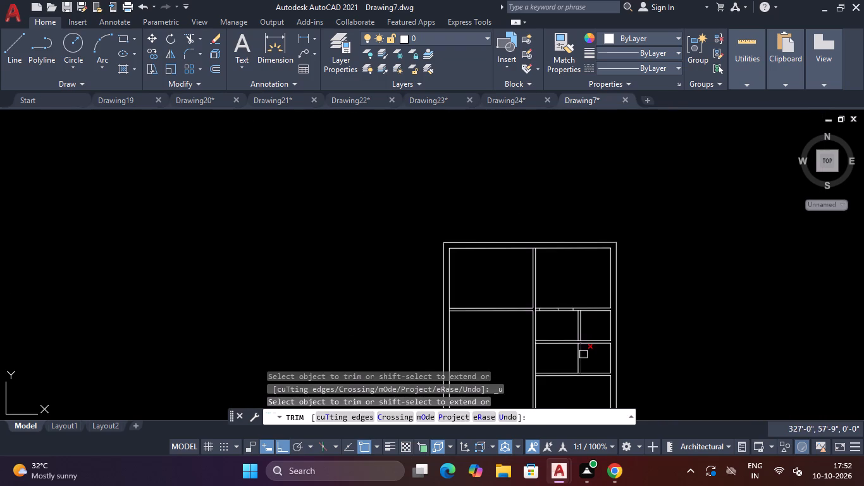
pyautogui.scroll(4, 579, 351)
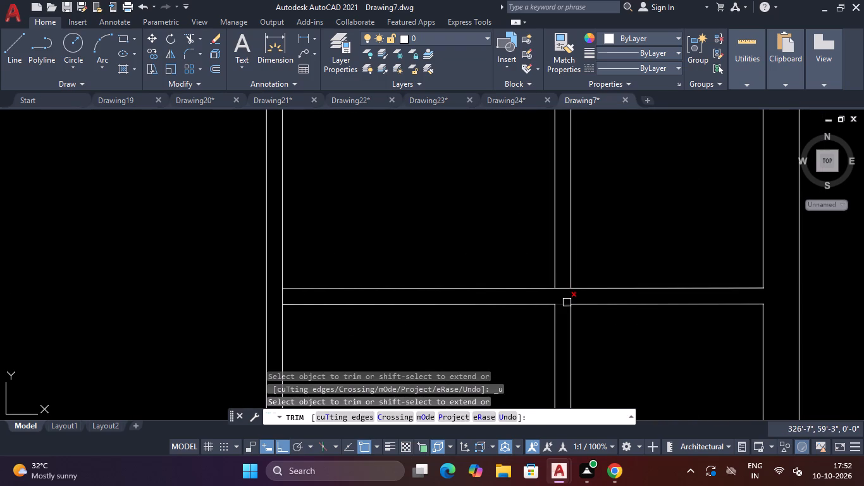
pyautogui.keyDown('shift'); pyautogui.click(556, 275); pyautogui.keyUp('shift')
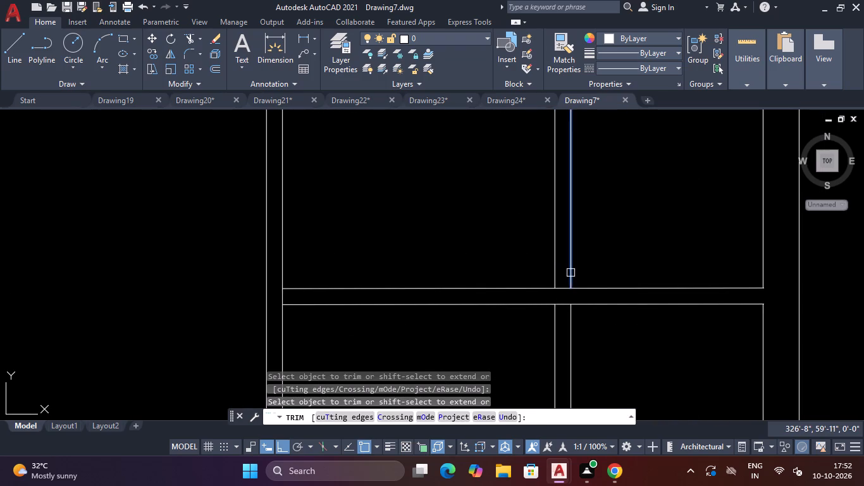
pyautogui.keyDown('shift'); pyautogui.click(571, 273); pyautogui.keyUp('shift')
pyautogui.scroll(2, 564, 290)
pyautogui.click(564, 290)
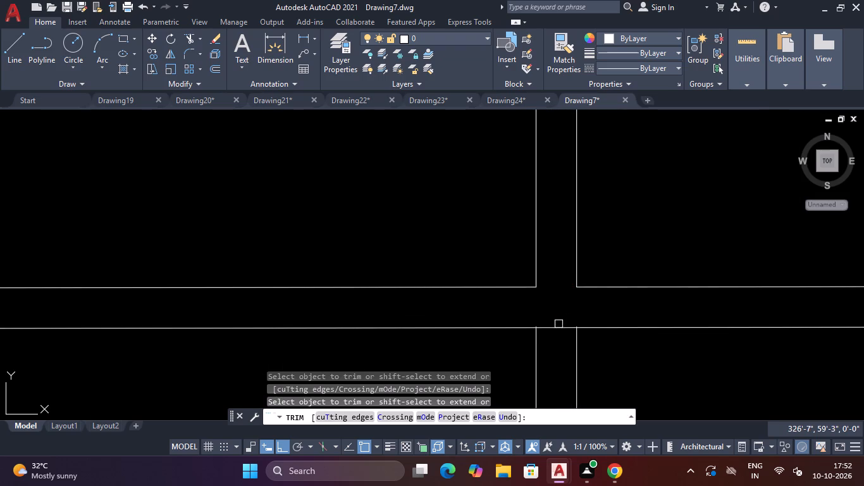
pyautogui.click(559, 327)
pyautogui.scroll(-4, 560, 322)
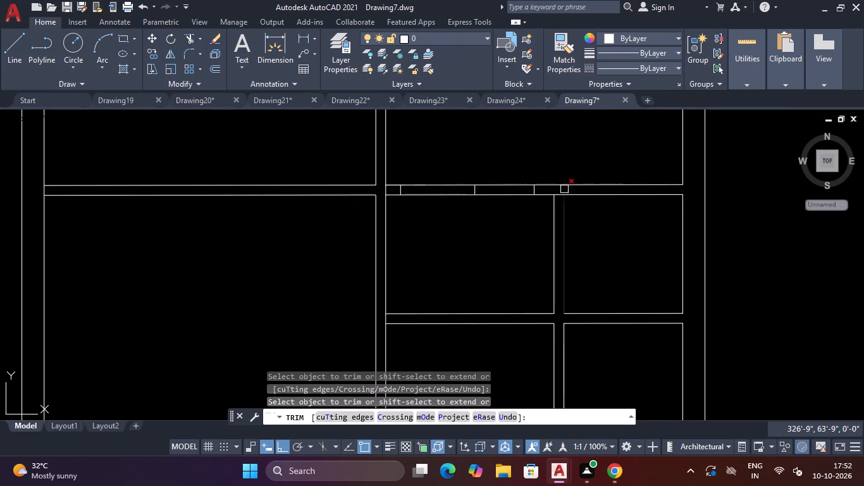
pyautogui.scroll(2, 559, 189)
pyautogui.click(557, 202)
pyautogui.scroll(-3, 556, 203)
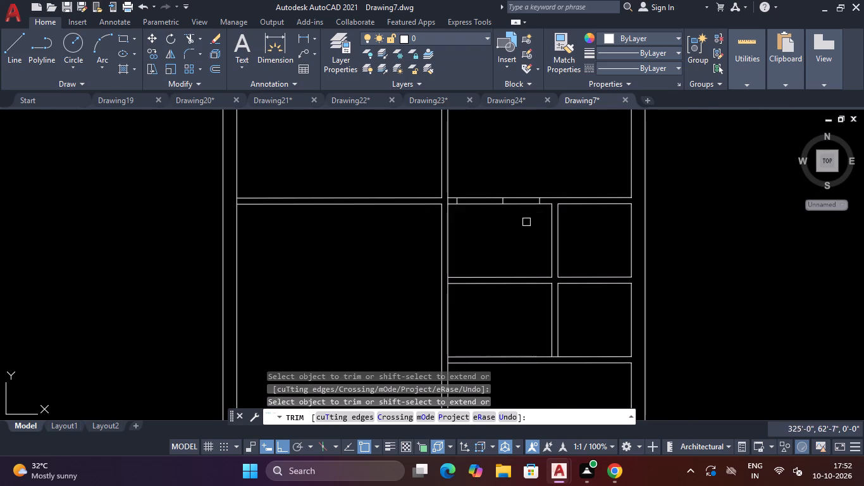
pyautogui.press('Escape')
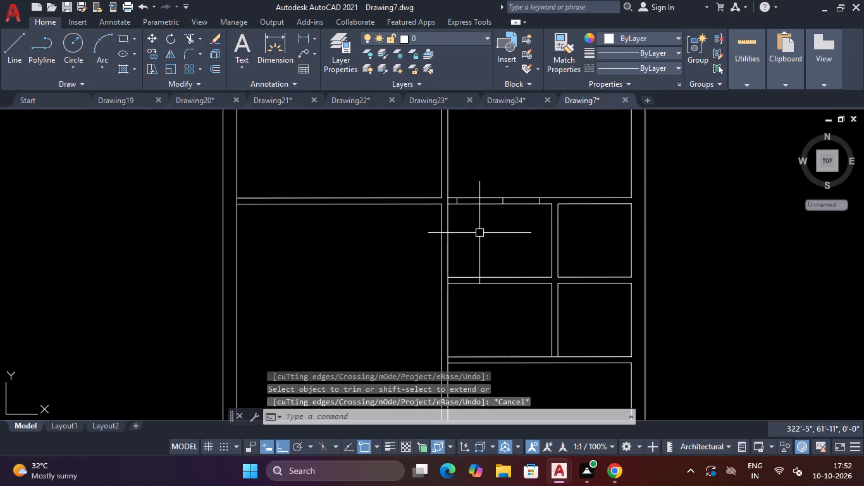
pyautogui.press('Escape')
pyautogui.press('Escape')
# Extend the upper-right partition's lower line and the lower-right room's upper partition line to the central vertical partition's left face.
pyautogui.write('TR')
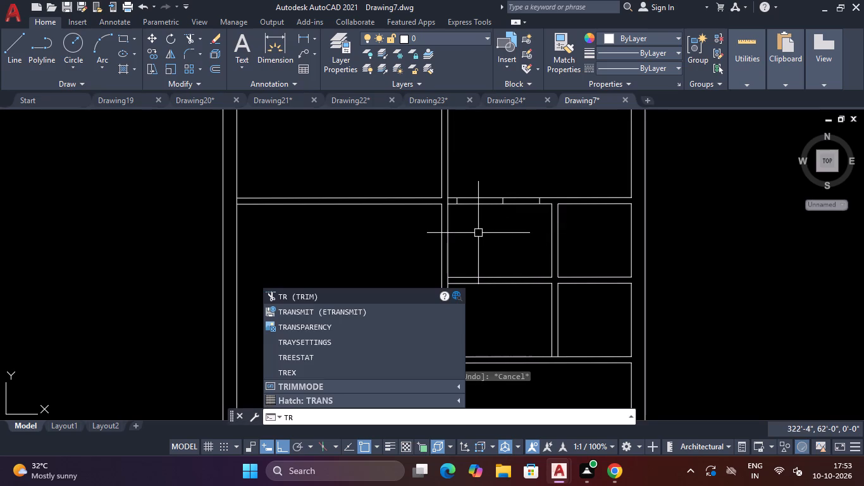
pyautogui.press('Return')
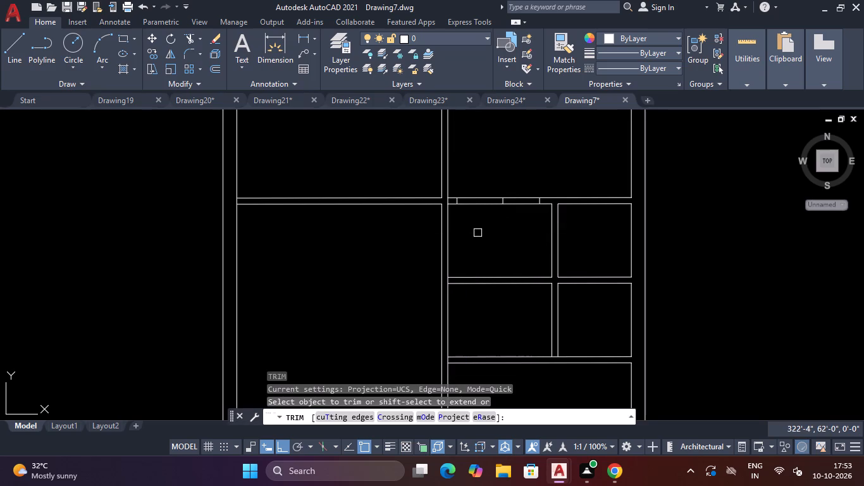
pyautogui.keyDown('shift'); pyautogui.scroll(3, 460, 204); pyautogui.keyUp('shift')
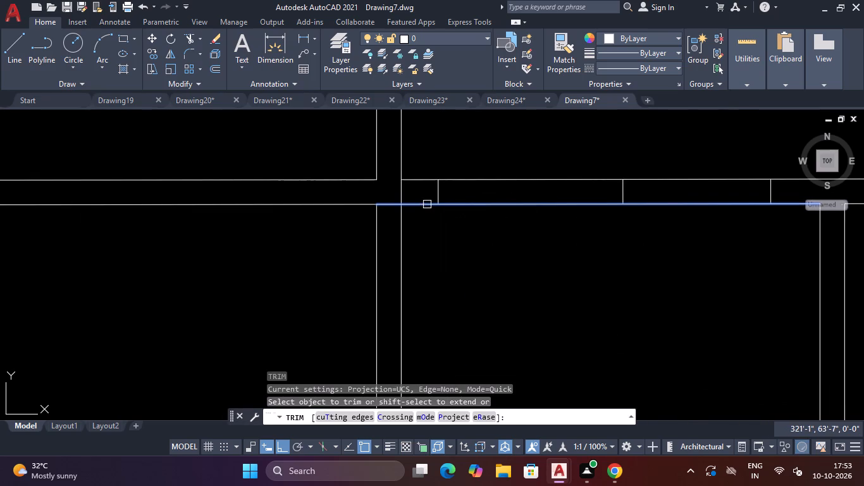
pyautogui.keyDown('shift'); pyautogui.click(426, 204); pyautogui.keyUp('shift')
pyautogui.keyDown('shift'); pyautogui.scroll(-5, 433, 206); pyautogui.keyUp('shift')
pyautogui.keyDown('shift'); pyautogui.scroll(3, 438, 242); pyautogui.keyUp('shift')
pyautogui.keyDown('shift'); pyautogui.scroll(-3, 433, 278); pyautogui.keyUp('shift')
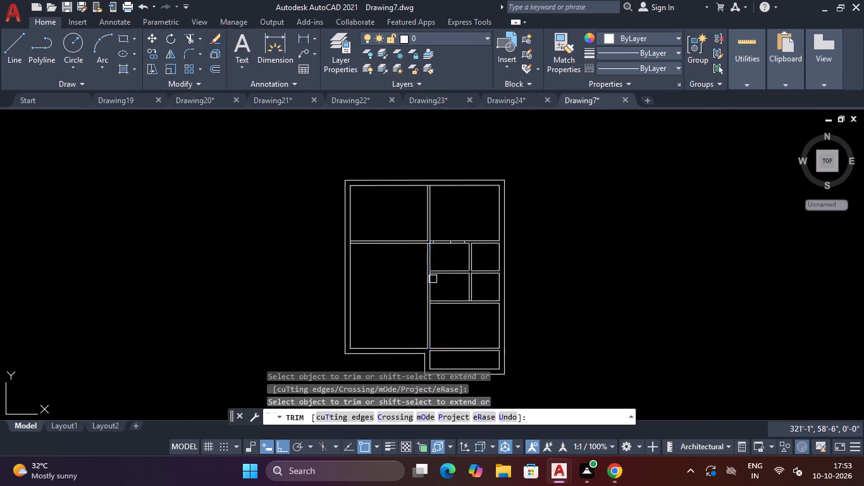
pyautogui.keyDown('shift'); pyautogui.scroll(4, 431, 304); pyautogui.keyUp('shift')
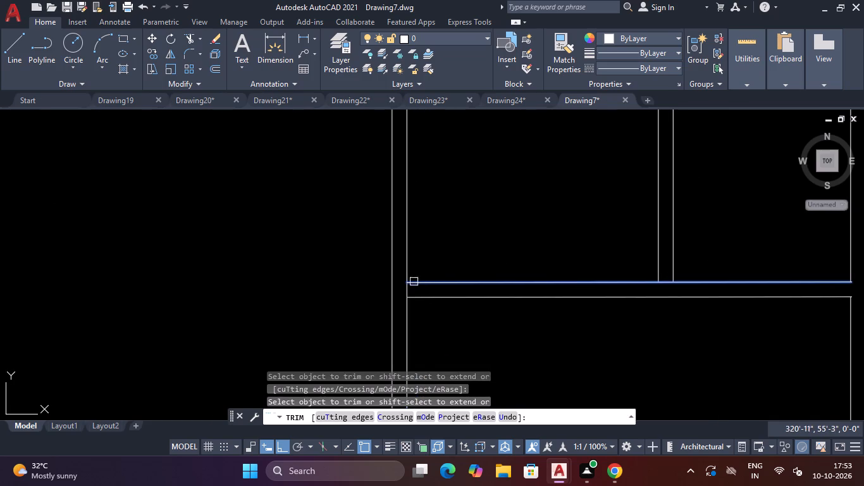
pyautogui.keyDown('shift'); pyautogui.click(436, 283); pyautogui.keyUp('shift')
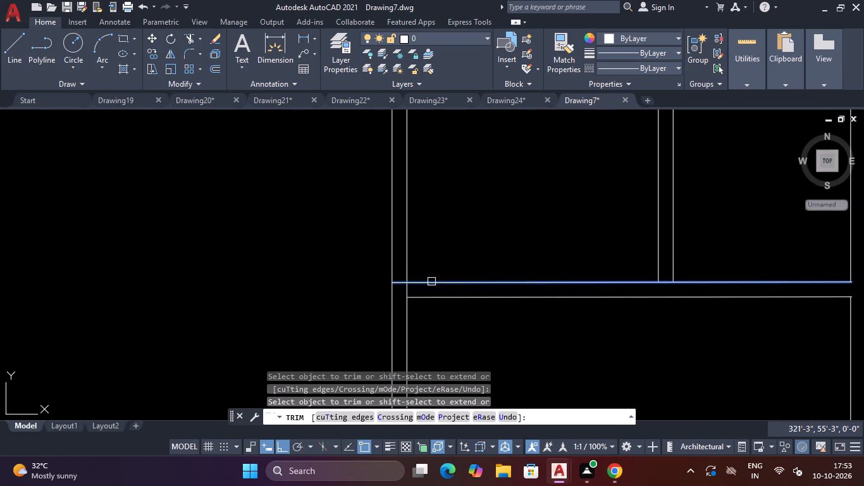
pyautogui.keyDown('shift'); pyautogui.click(431, 282); pyautogui.keyUp('shift')
pyautogui.scroll(-3, 456, 249)
pyautogui.press('Escape')
pyautogui.press('Escape')
# Trim away both faces of the central vertical partition between the upper and lower horizontal partitions.
pyautogui.write('TR')
pyautogui.press('space')
pyautogui.click(458, 240)
pyautogui.click(436, 237)
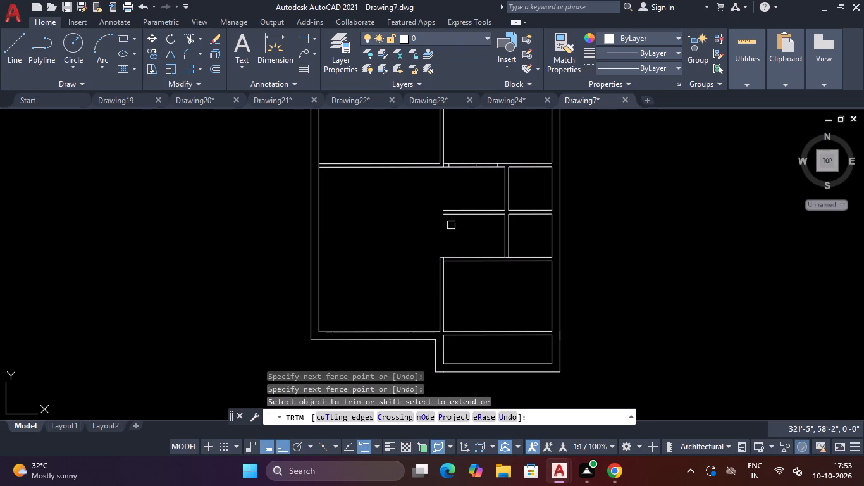
pyautogui.click(452, 225)
pyautogui.press('Escape')
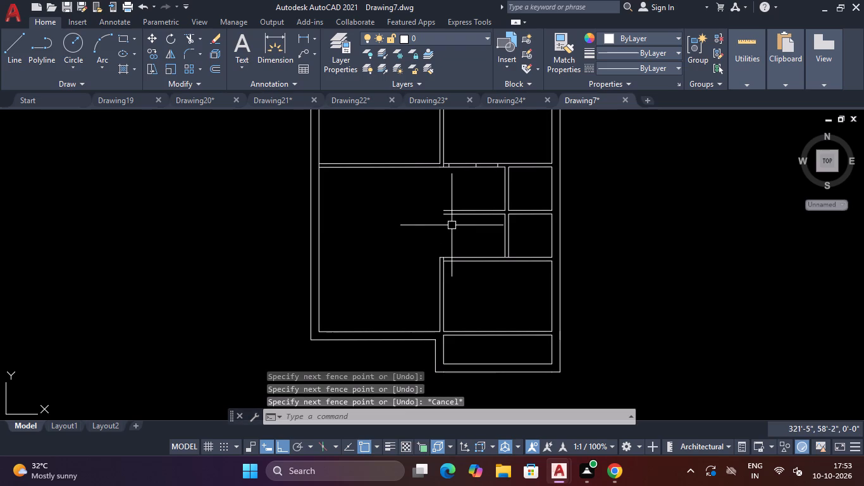
# Extend the left face of the small rooms' vertical partition across the gap at the middle horizontal partition.
pyautogui.press('space')
pyautogui.scroll(3, 502, 218)
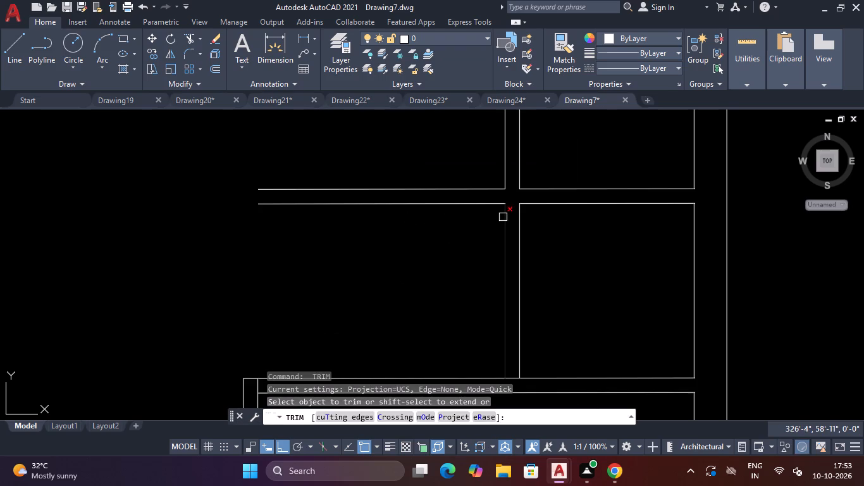
pyautogui.keyDown('shift'); pyautogui.click(505, 163); pyautogui.keyUp('shift')
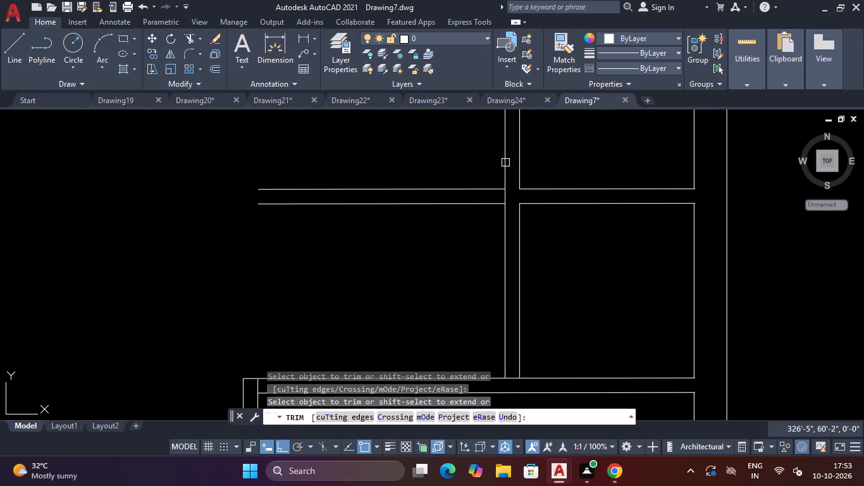
pyautogui.press('Escape')
pyautogui.press('Escape')
# Trim away both lines of the middle horizontal partition to the left of the small rooms' vertical partition.
pyautogui.write('R')
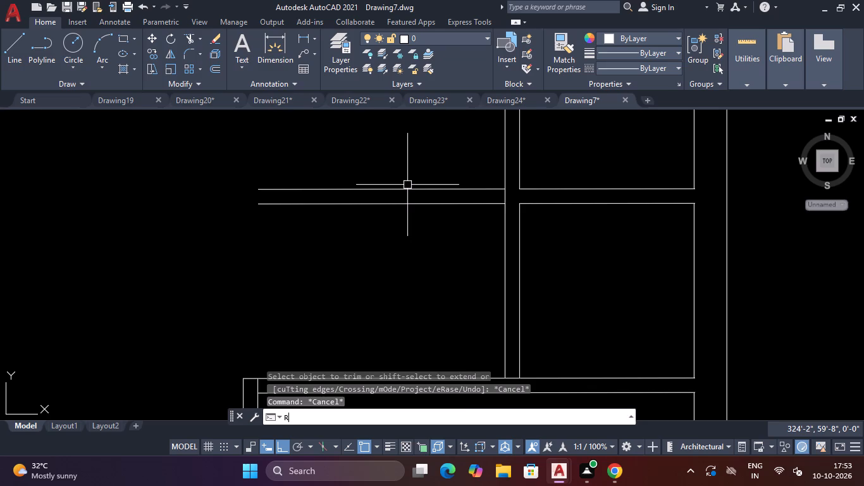
pyautogui.press('space')
pyautogui.press('Escape')
pyautogui.press('Escape')
pyautogui.write('TR')
pyautogui.press('space')
pyautogui.click(418, 146)
pyautogui.click(402, 235)
pyautogui.scroll(-3, 407, 224)
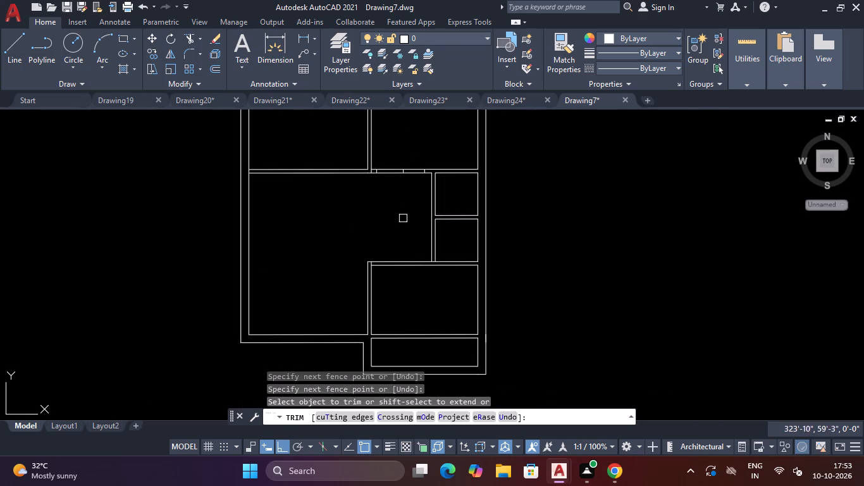
pyautogui.press('Escape')
pyautogui.press('Escape')
pyautogui.press('Escape')
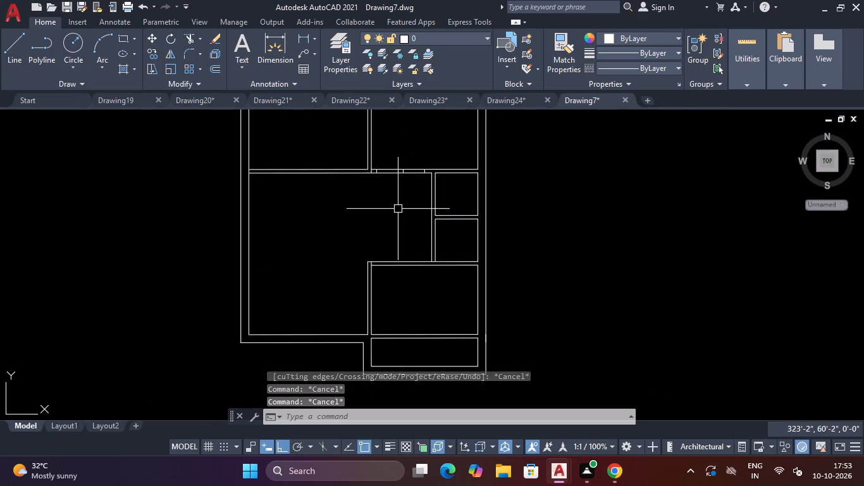
# Delete the rightmost short opening mark in the upper-right horizontal partition.
pyautogui.scroll(4, 373, 166)
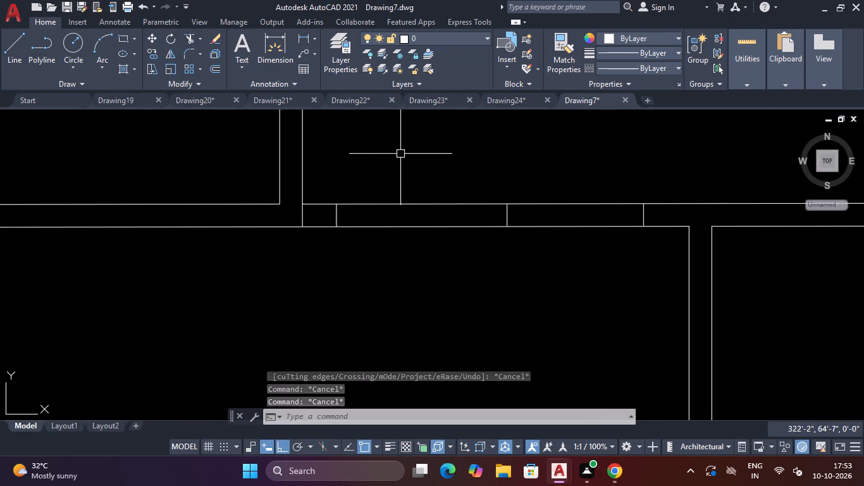
pyautogui.click(643, 216)
pyautogui.press('Delete')
pyautogui.scroll(-2, 467, 256)
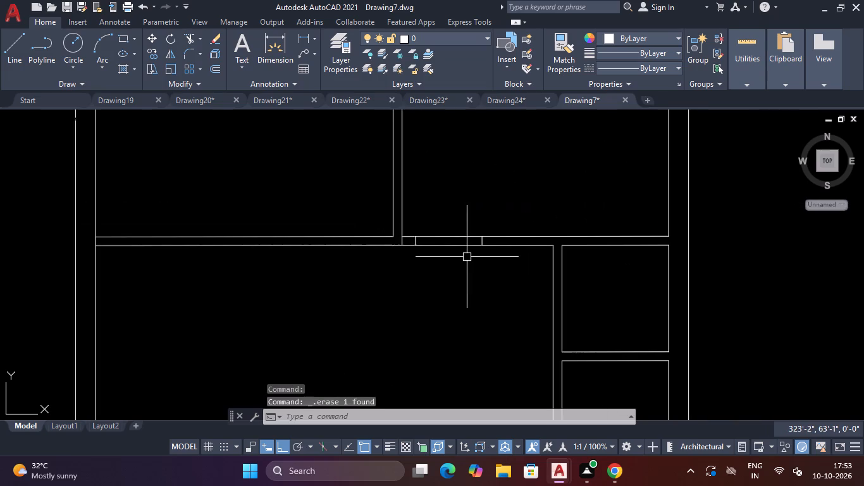
# Trim both lines of the upper-right horizontal partition between the two remaining marks to cut the opening.
pyautogui.write('TR')
pyautogui.press('space')
pyautogui.click(459, 264)
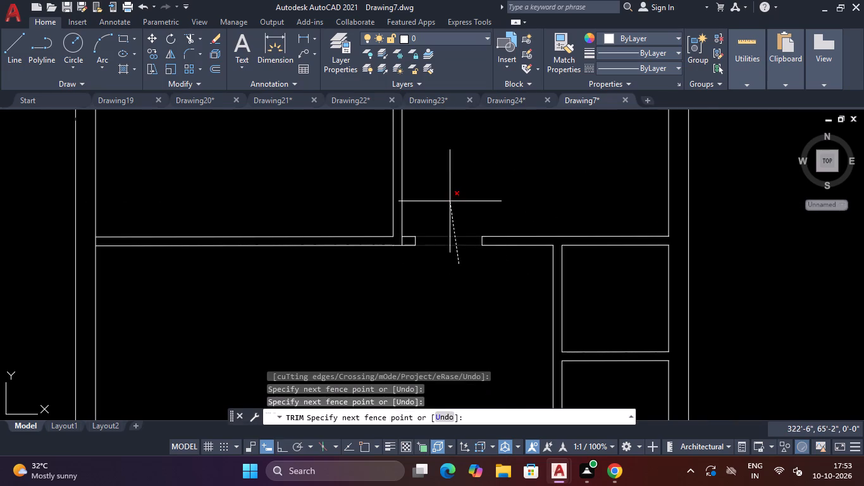
pyautogui.click(450, 201)
pyautogui.scroll(-3, 454, 220)
pyautogui.scroll(2, 452, 247)
pyautogui.press('Escape')
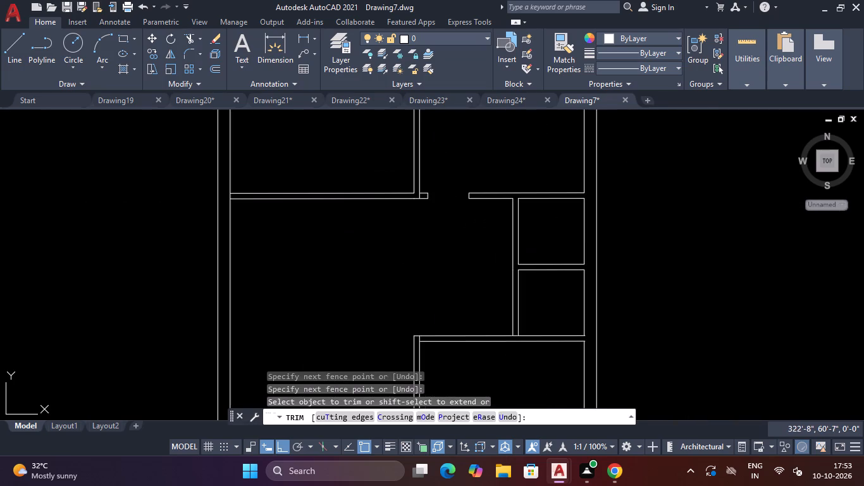
pyautogui.press('Escape')
# Trim the short line crossing the upper horizontal partition below the central vertical partition's right face.
pyautogui.press('space')
pyautogui.scroll(4, 418, 187)
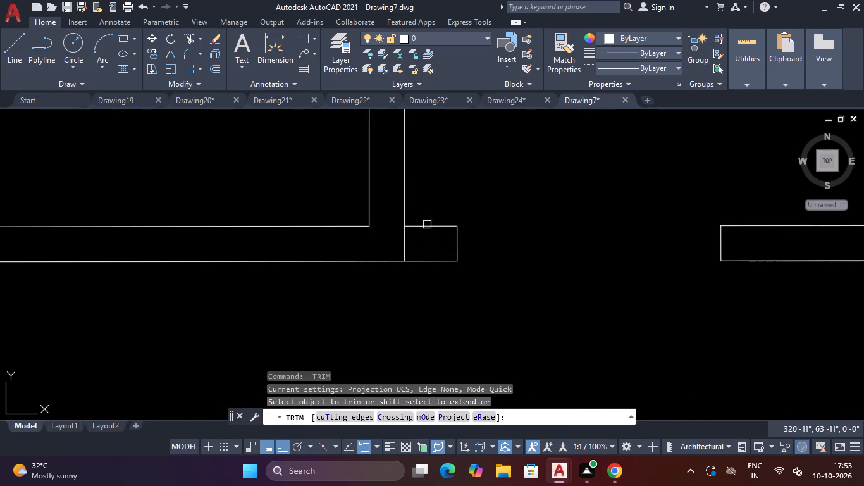
pyautogui.click(407, 246)
pyautogui.scroll(-5, 417, 235)
pyautogui.press('Escape')
pyautogui.scroll(-2, 441, 230)
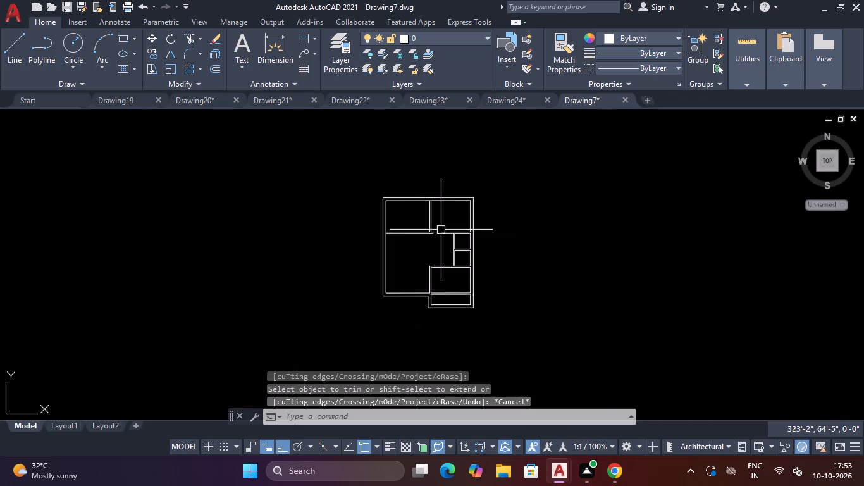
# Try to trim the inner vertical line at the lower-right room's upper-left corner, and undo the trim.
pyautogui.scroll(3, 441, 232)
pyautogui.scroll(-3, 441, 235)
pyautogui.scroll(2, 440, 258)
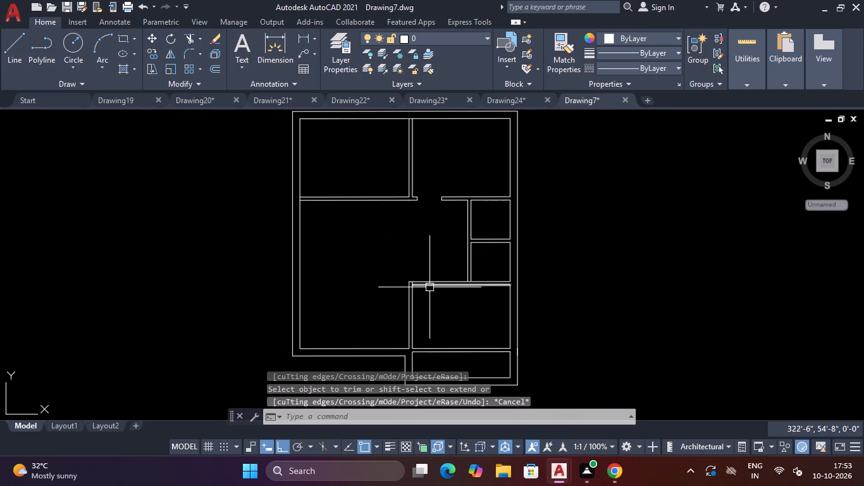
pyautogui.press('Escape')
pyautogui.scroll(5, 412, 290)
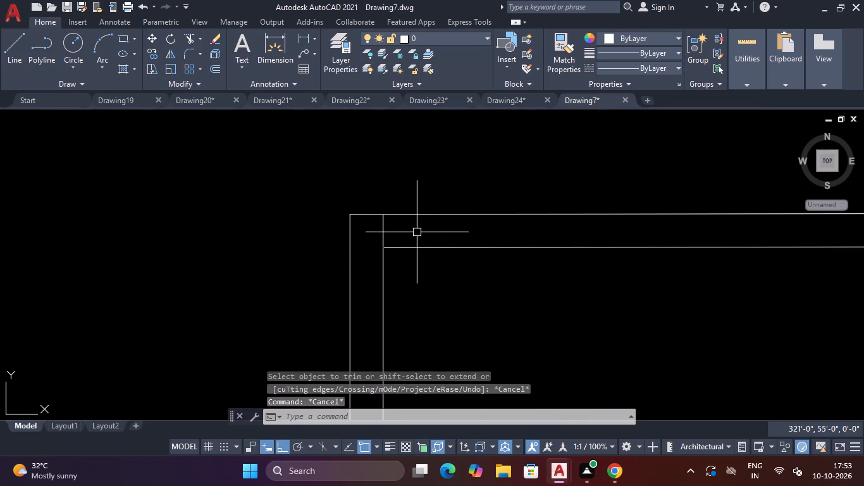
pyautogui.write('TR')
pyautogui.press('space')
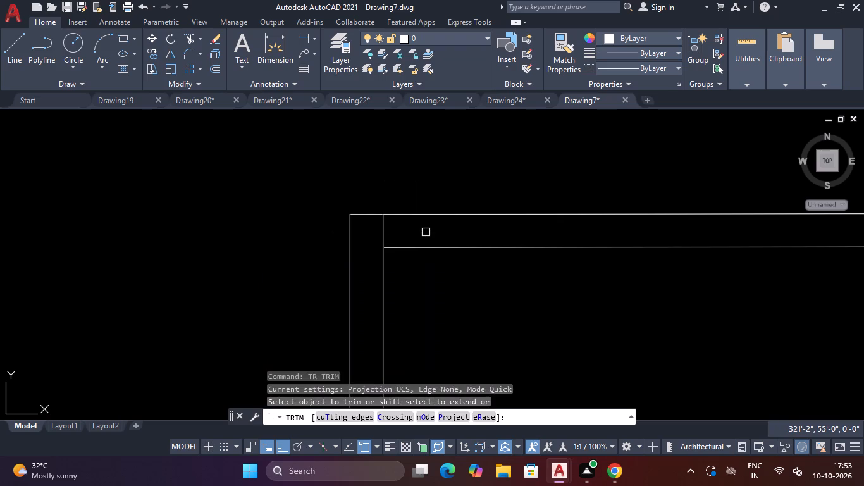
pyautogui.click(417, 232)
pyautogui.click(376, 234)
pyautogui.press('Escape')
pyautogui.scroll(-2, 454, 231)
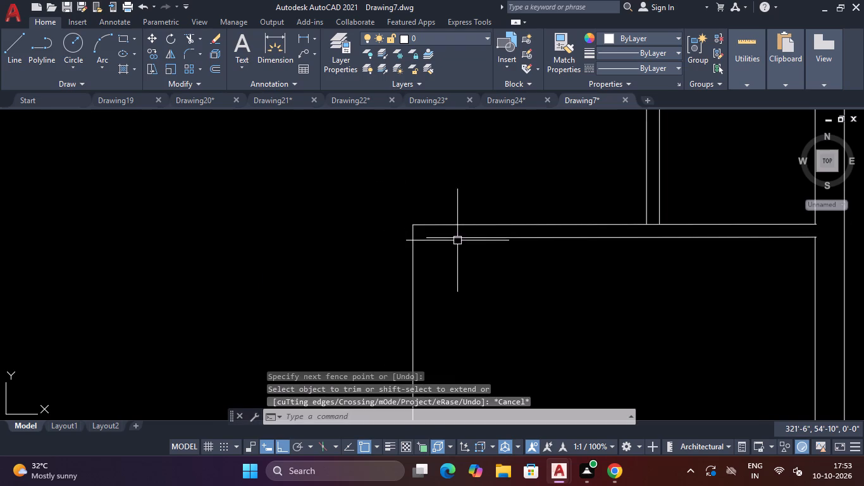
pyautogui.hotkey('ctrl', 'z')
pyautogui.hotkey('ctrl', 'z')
# Extend the lower-right room's upper inner line to its left inner line and trim the vertical stub above that corner.
pyautogui.keyDown('ctrl'); pyautogui.scroll(-2, 428, 263); pyautogui.keyUp('ctrl')
pyautogui.scroll(3, 402, 263)
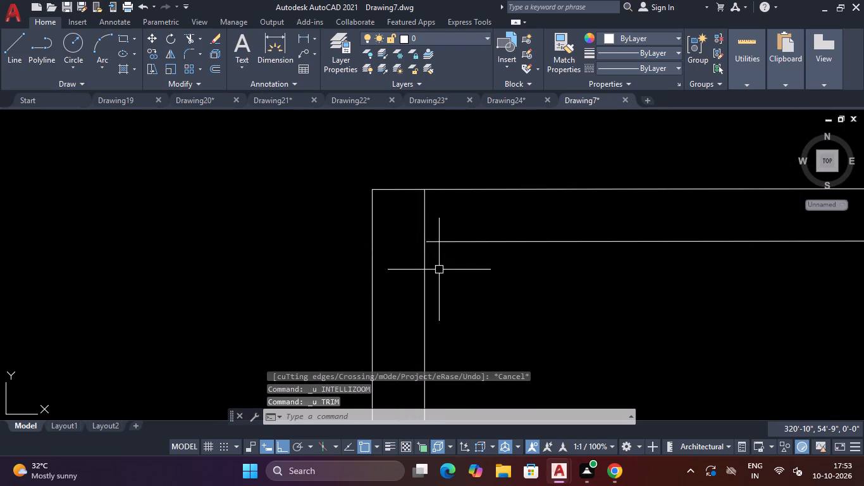
pyautogui.write('TR')
pyautogui.press('space')
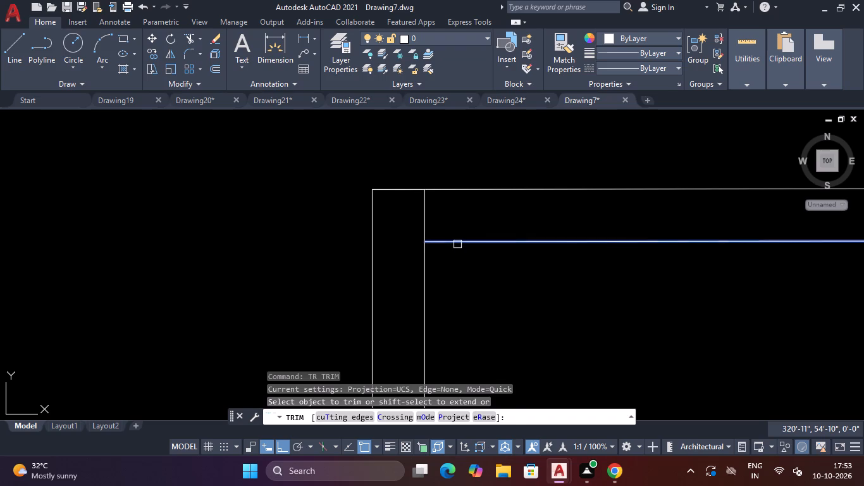
pyautogui.keyDown('shift'); pyautogui.click(457, 244); pyautogui.keyUp('shift')
pyautogui.scroll(-3, 457, 244)
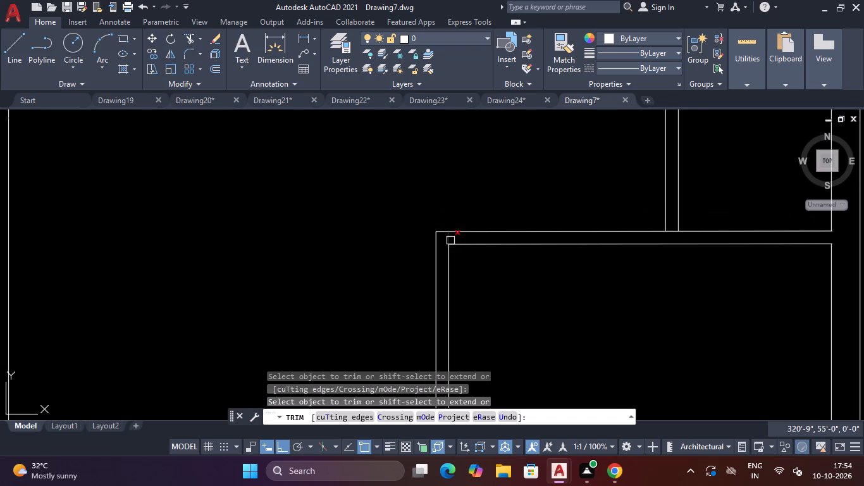
pyautogui.click(450, 240)
pyautogui.scroll(-3, 492, 242)
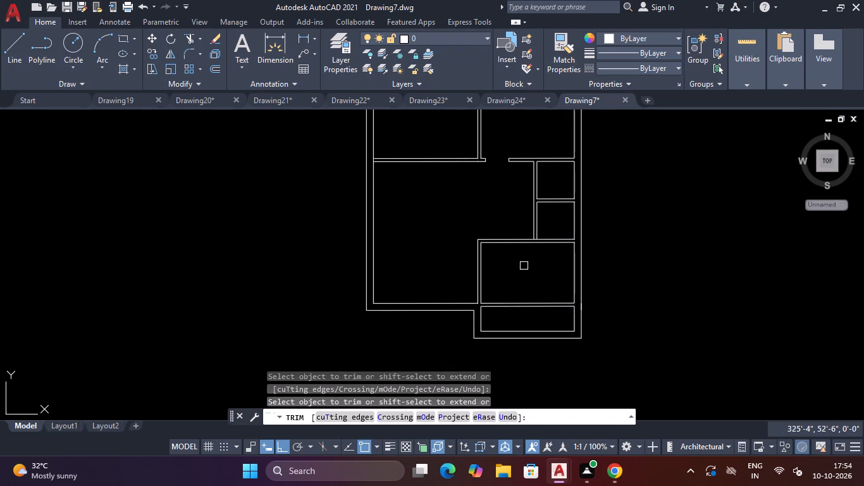
pyautogui.press('Escape')
pyautogui.press('Escape')
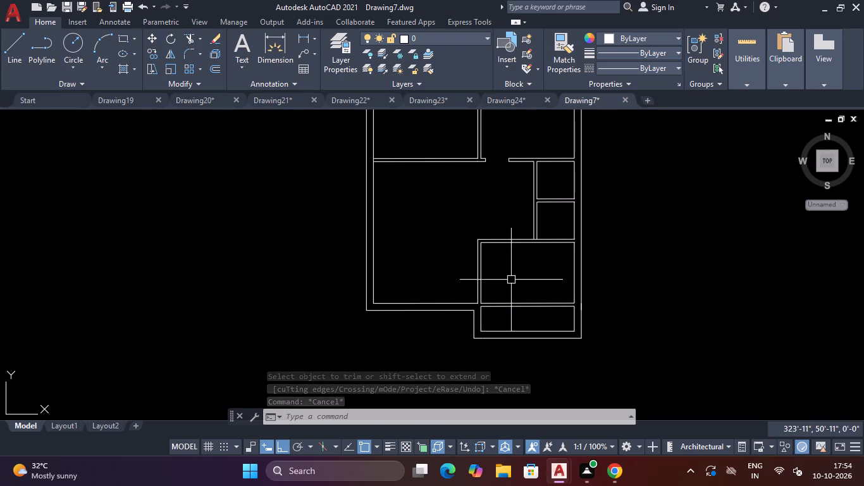
pyautogui.press('Escape')
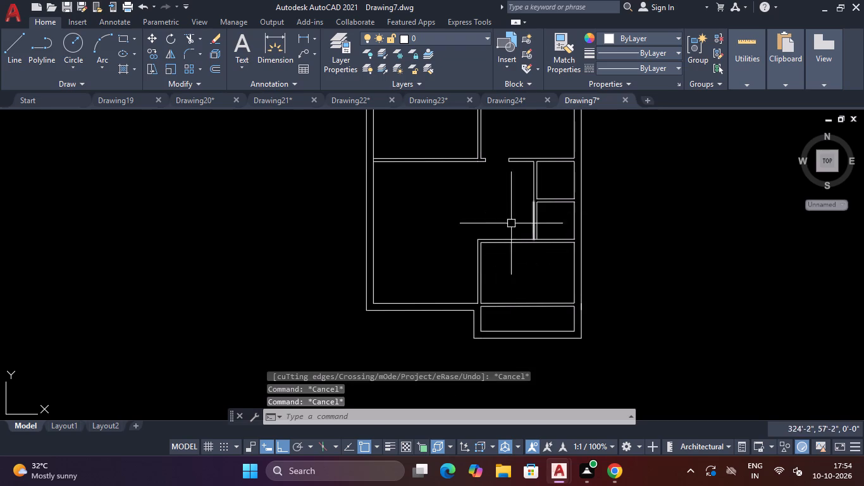
# Offset the lower-right room's left inner wall line 1' to the right, into the room.
pyautogui.scroll(2, 481, 241)
pyautogui.scroll(-1, 497, 254)
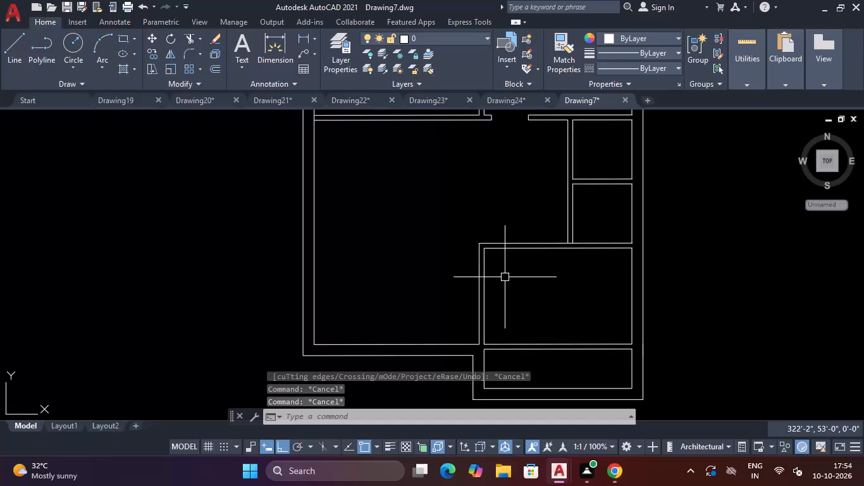
pyautogui.scroll(-1, 504, 278)
pyautogui.scroll(1, 502, 281)
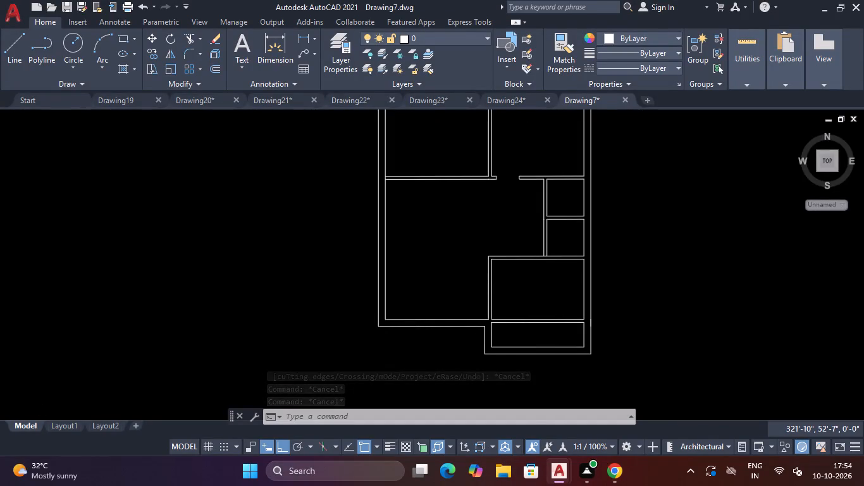
pyautogui.write('O')
pyautogui.press('space')
pyautogui.scroll(2, 500, 281)
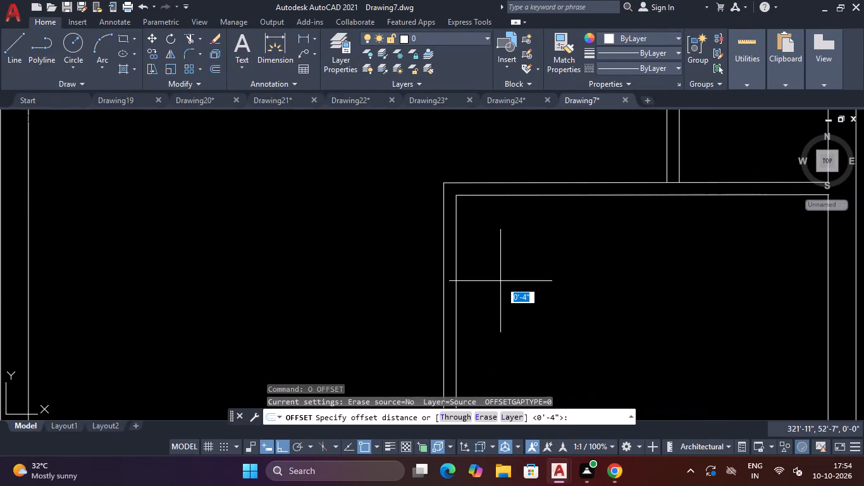
pyautogui.write("1'")
pyautogui.press('Return')
pyautogui.scroll(-2, 497, 282)
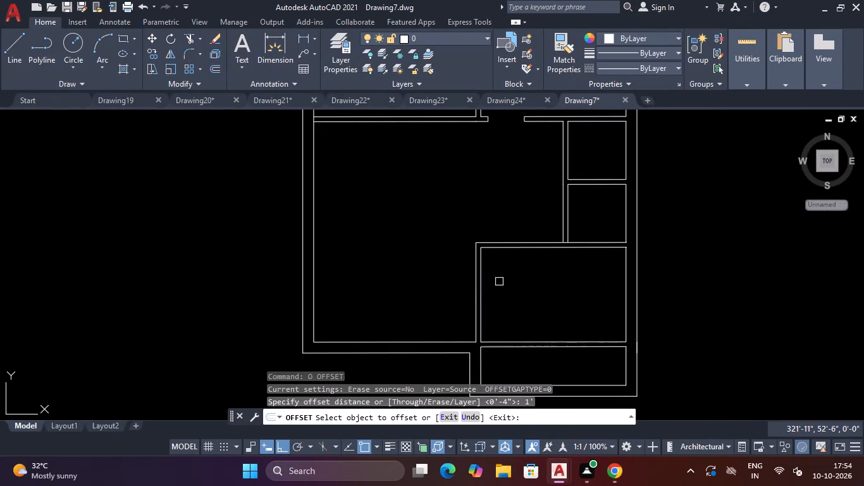
pyautogui.click(483, 290)
pyautogui.click(511, 290)
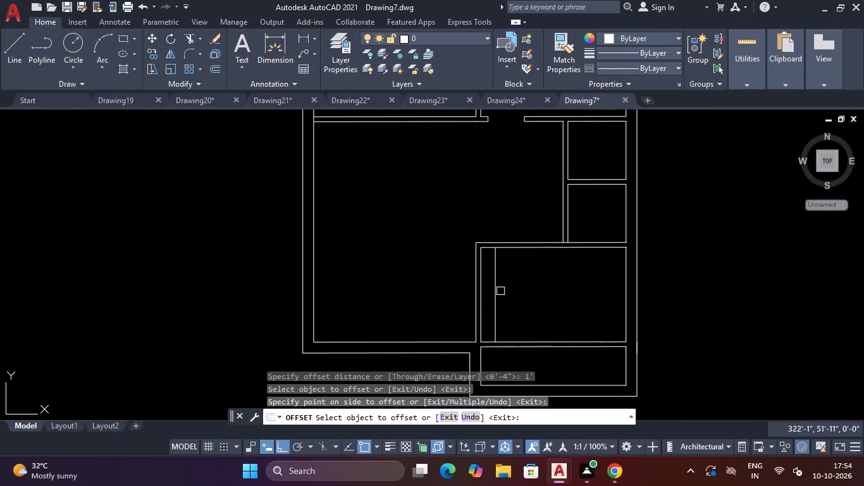
pyautogui.press('Escape')
pyautogui.press('Escape')
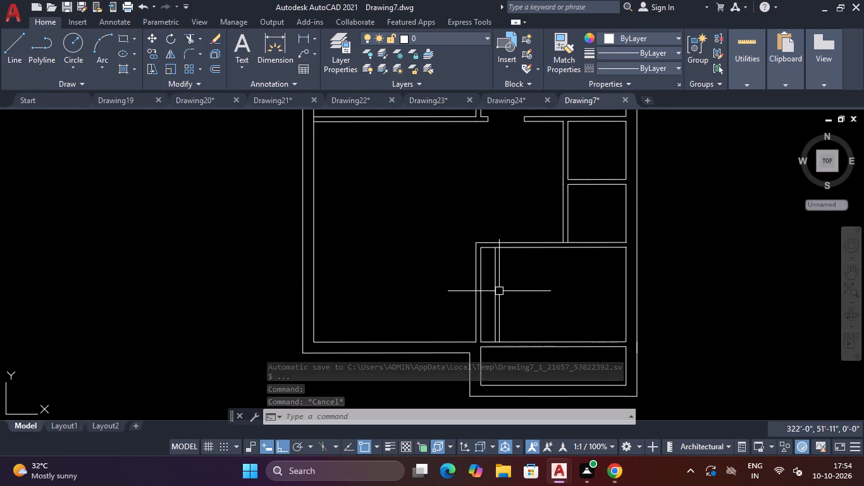
# Offset the new vertical line inside the lower-right room 4" to the right to form a partition.
pyautogui.press('Escape')
pyautogui.press('Escape')
pyautogui.write('O')
pyautogui.press('space')
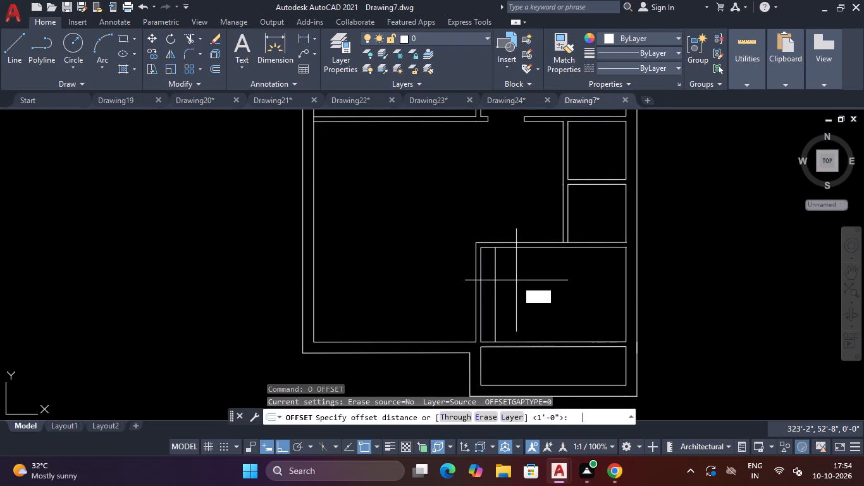
pyautogui.write('4"')
pyautogui.press('Return')
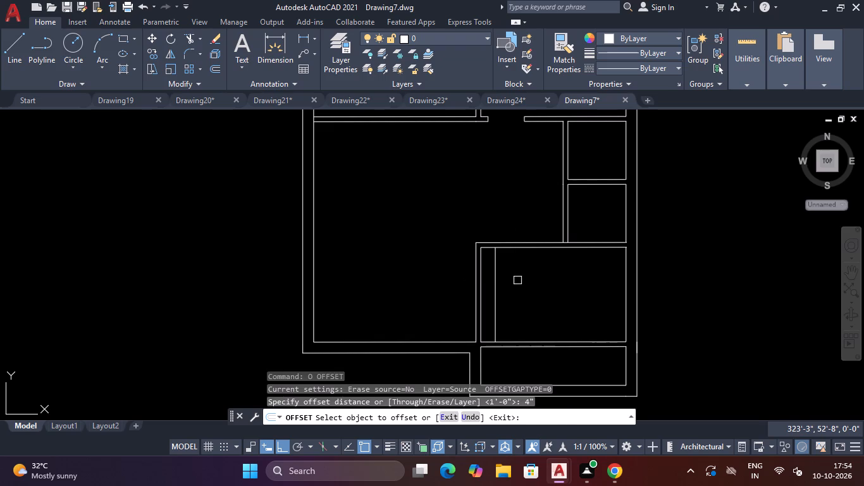
pyautogui.click(496, 292)
pyautogui.click(525, 290)
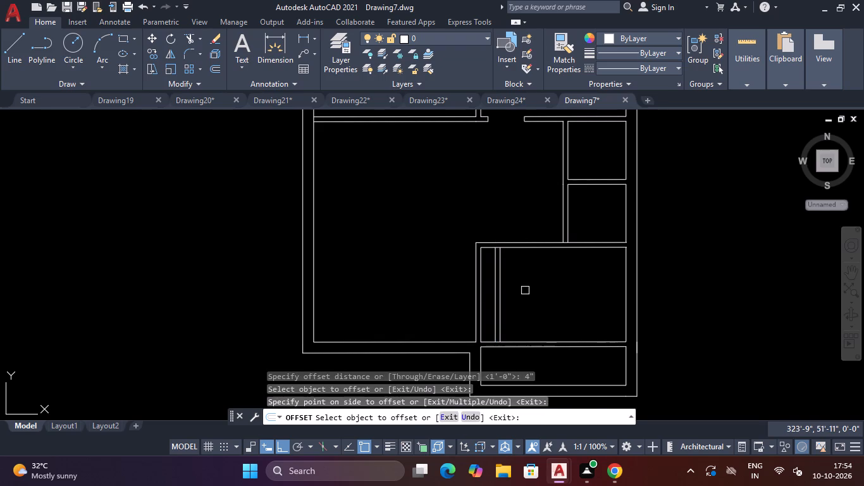
pyautogui.press('Escape')
pyautogui.press('Escape')
# Extend both new partition lines up to the outer line of the lower-right room's top wall.
pyautogui.write('EX')
pyautogui.press('space')
pyautogui.scroll(2, 505, 257)
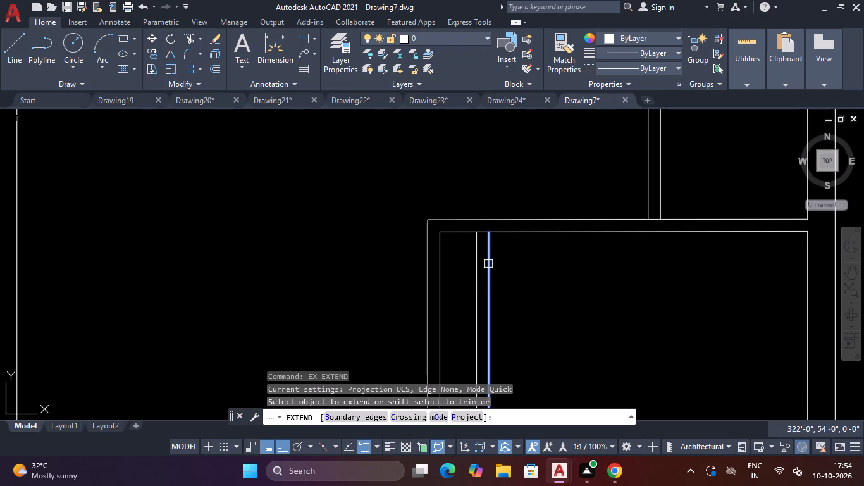
pyautogui.click(486, 277)
pyautogui.click(485, 249)
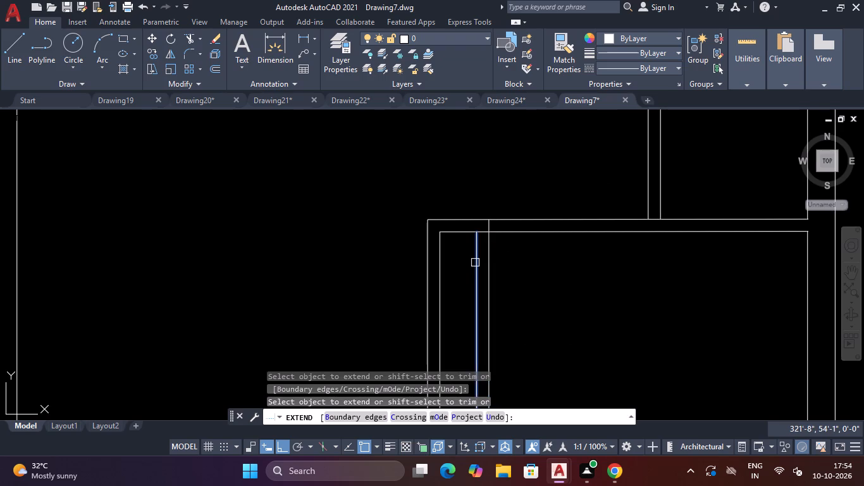
pyautogui.click(475, 263)
pyautogui.click(475, 256)
pyautogui.scroll(-3, 497, 267)
pyautogui.press('Escape')
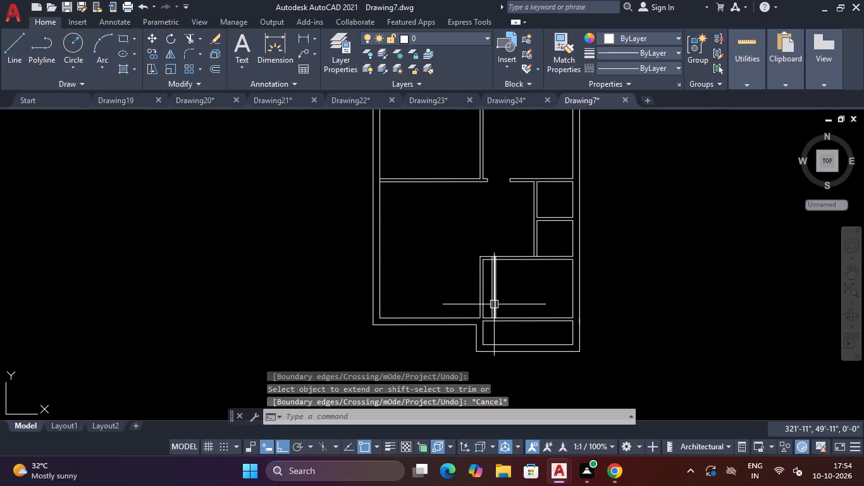
# Extend both new partition lines down through the bottom wall to the extension's bottom inner line.
pyautogui.press('space')
pyautogui.scroll(2, 493, 306)
pyautogui.click(493, 306)
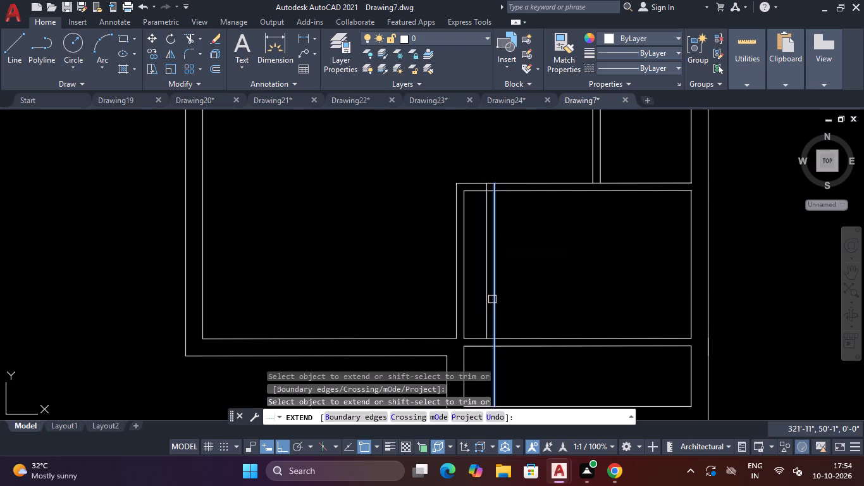
pyautogui.click(493, 298)
pyautogui.click(485, 305)
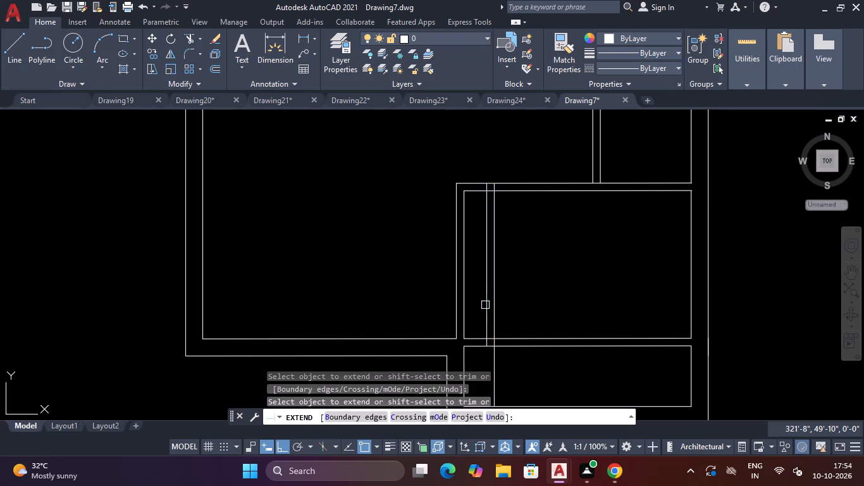
pyautogui.click(487, 311)
pyautogui.scroll(-2, 501, 297)
pyautogui.scroll(1, 506, 300)
pyautogui.scroll(-1, 506, 300)
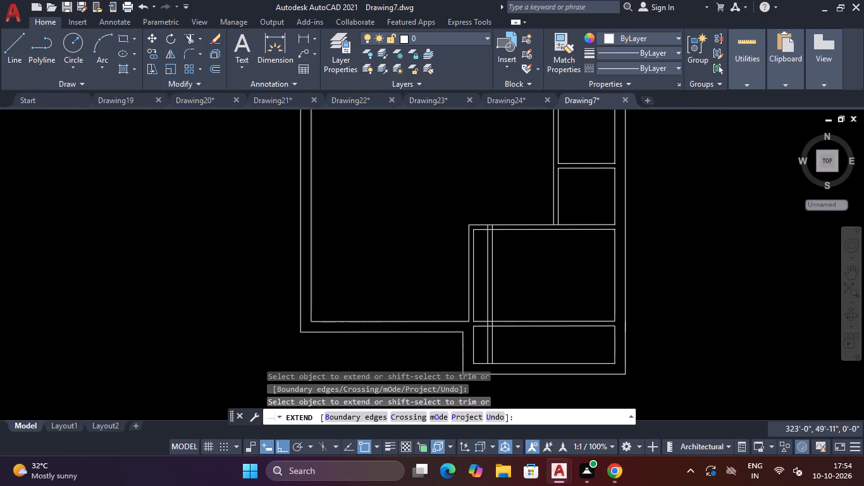
pyautogui.scroll(1, 505, 302)
pyautogui.press('Escape')
pyautogui.press('Escape')
pyautogui.press('Escape')
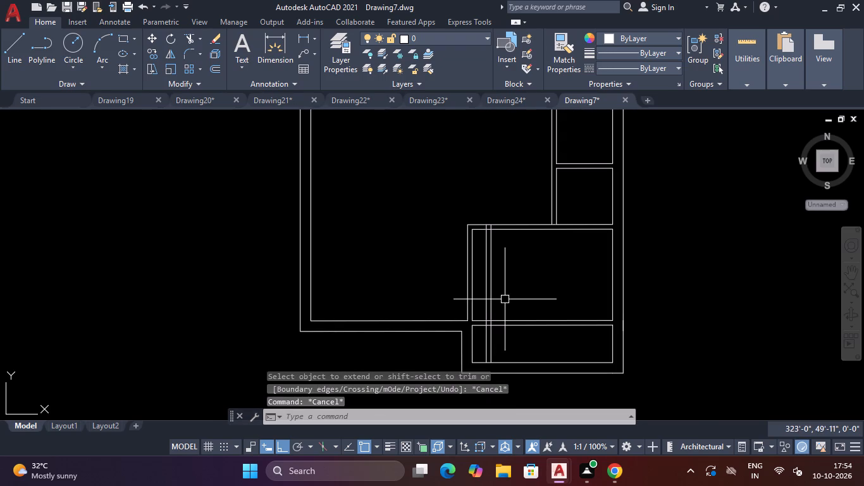
# Extend the lower-right room's bottom wall line across the gap beneath its old left partition.
pyautogui.write('TR')
pyautogui.press('space')
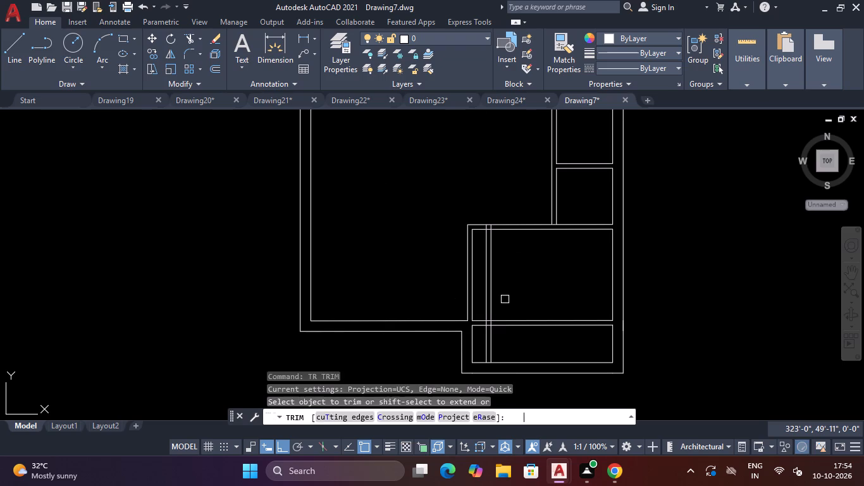
pyautogui.press('Escape')
pyautogui.press('space')
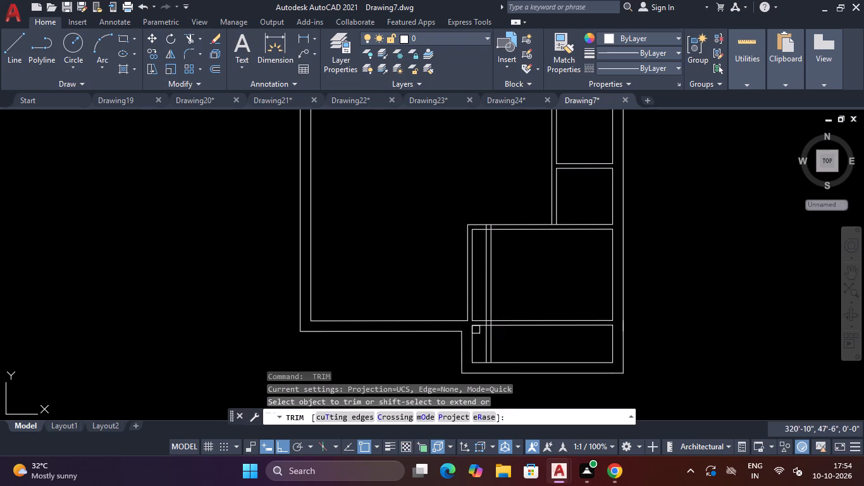
pyautogui.scroll(4, 481, 321)
pyautogui.keyDown('shift'); pyautogui.click(447, 325); pyautogui.keyUp('shift')
pyautogui.scroll(-2, 432, 337)
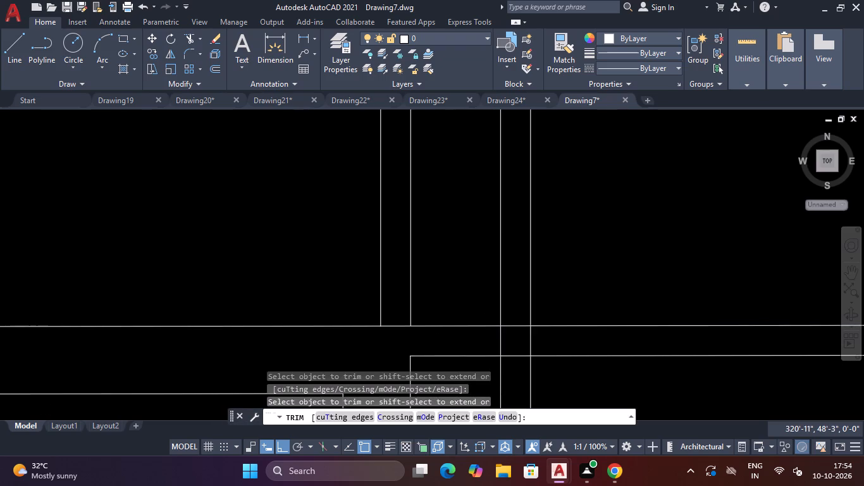
pyautogui.scroll(-2, 432, 337)
pyautogui.press('Escape')
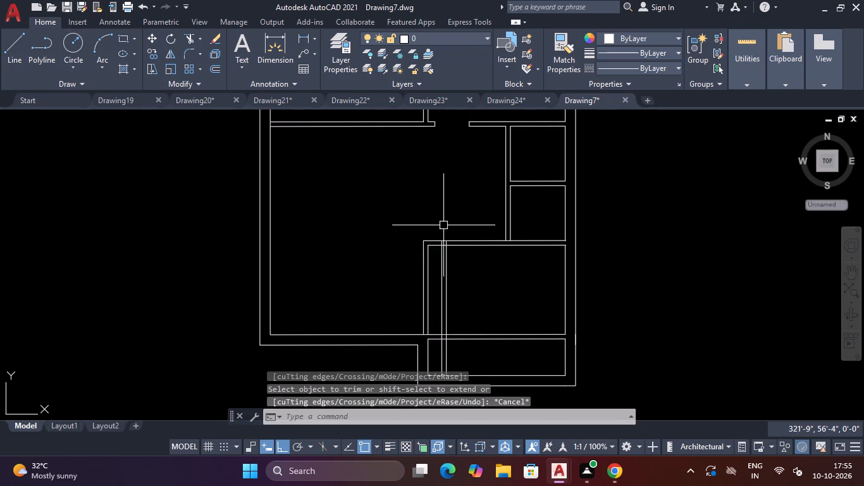
# Trim away the lower-right room's old left partition and the top wall segments beyond the new partition.
pyautogui.write('TR')
pyautogui.press('space')
pyautogui.scroll(3, 433, 243)
pyautogui.click(431, 209)
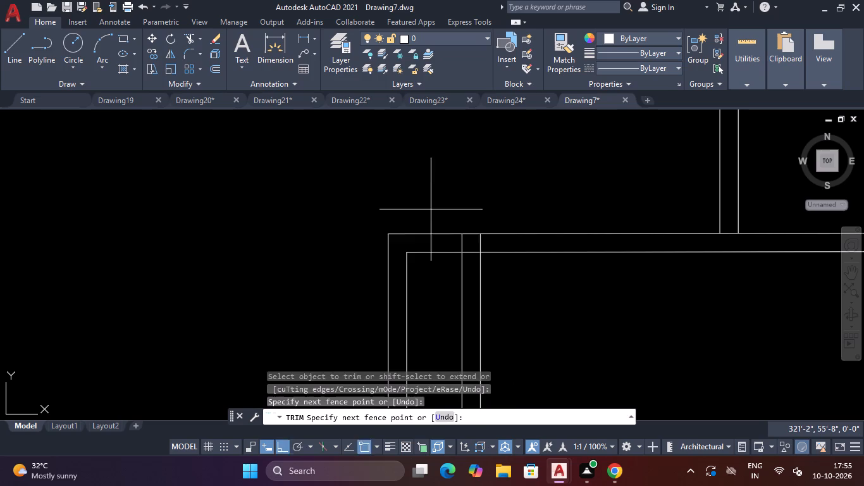
pyautogui.click(426, 296)
pyautogui.click(426, 286)
pyautogui.click(355, 287)
pyautogui.scroll(-3, 385, 268)
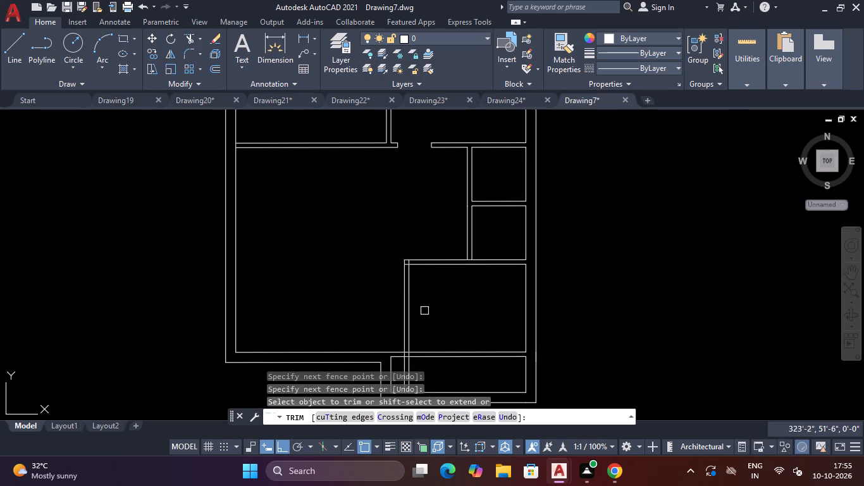
pyautogui.scroll(-2, 424, 313)
pyautogui.scroll(3, 433, 338)
pyautogui.scroll(-2, 424, 329)
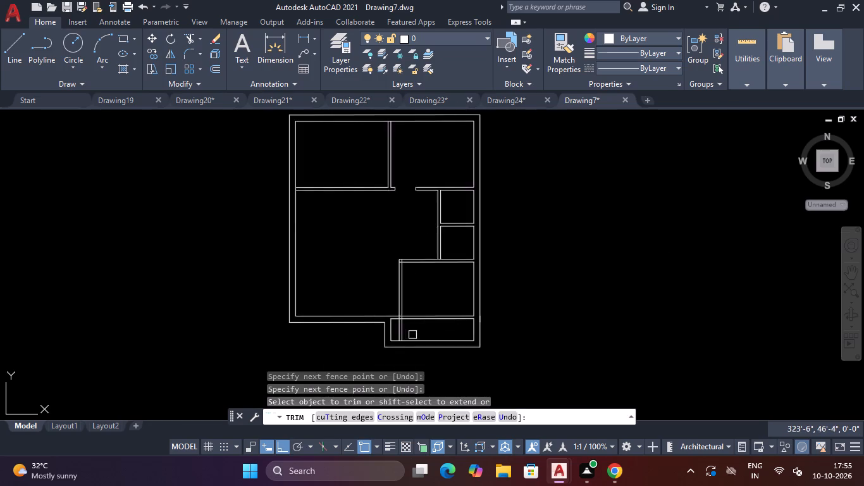
pyautogui.scroll(3, 409, 336)
pyautogui.press('Escape')
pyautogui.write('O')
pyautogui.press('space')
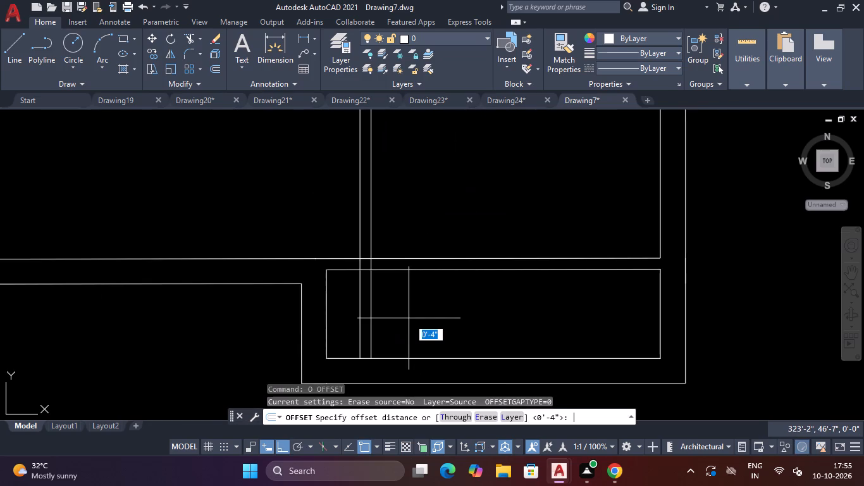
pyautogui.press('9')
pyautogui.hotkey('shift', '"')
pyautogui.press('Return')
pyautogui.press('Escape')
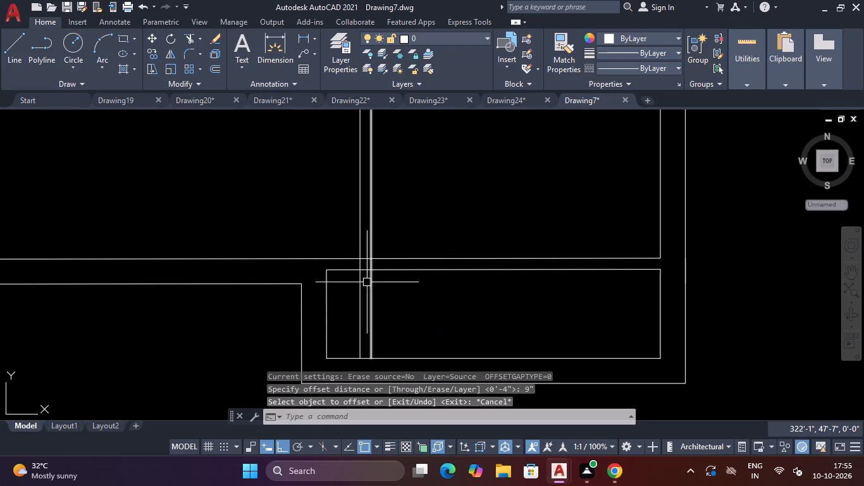
# Trim both new partition lines where they cross the wall between the lower-right room and the extension.
pyautogui.scroll(3, 357, 266)
pyautogui.write('TR')
pyautogui.press('space')
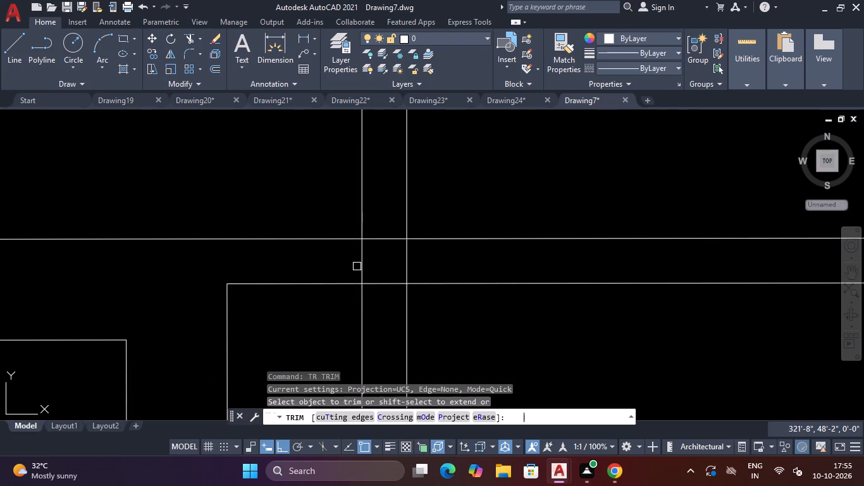
pyautogui.click(344, 264)
pyautogui.click(429, 264)
pyautogui.scroll(-3, 433, 256)
pyautogui.press('Escape')
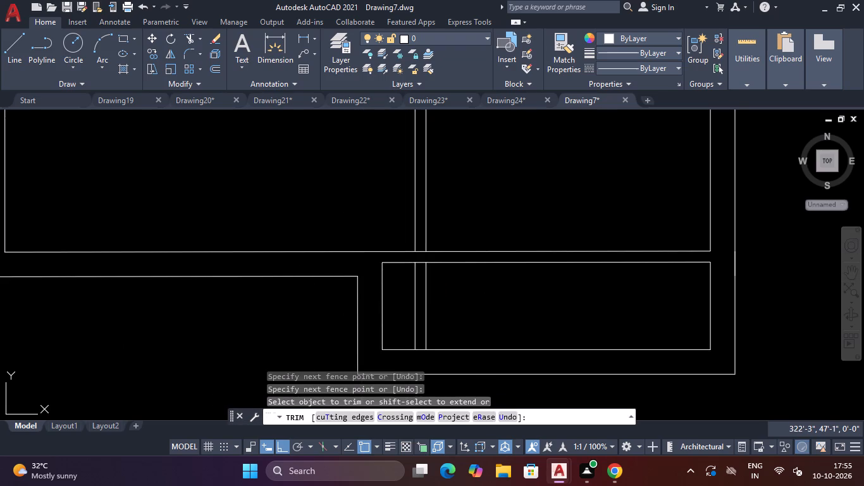
pyautogui.press('Escape')
# Offset the left-hand partition line inside the bottom-right extension 9" to the left.
pyautogui.write('O')
pyautogui.press('space')
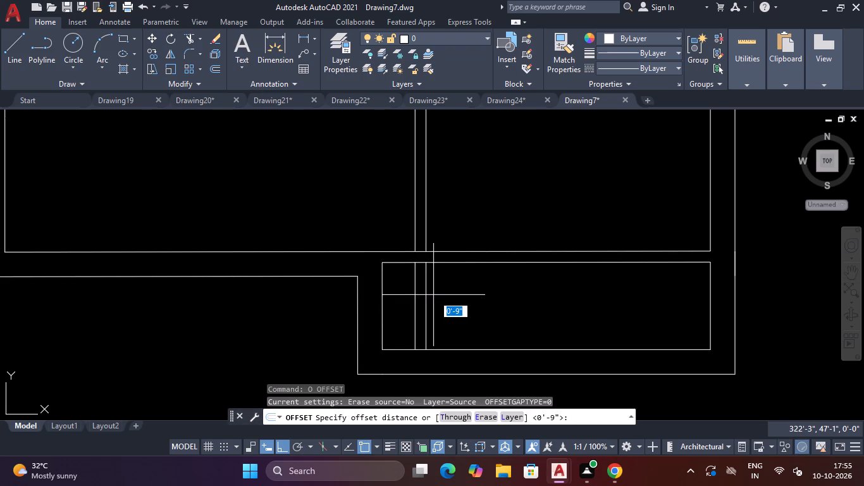
pyautogui.press('6')
pyautogui.press('BackSpace')
pyautogui.write('9"')
pyautogui.press('Return')
pyautogui.click(416, 299)
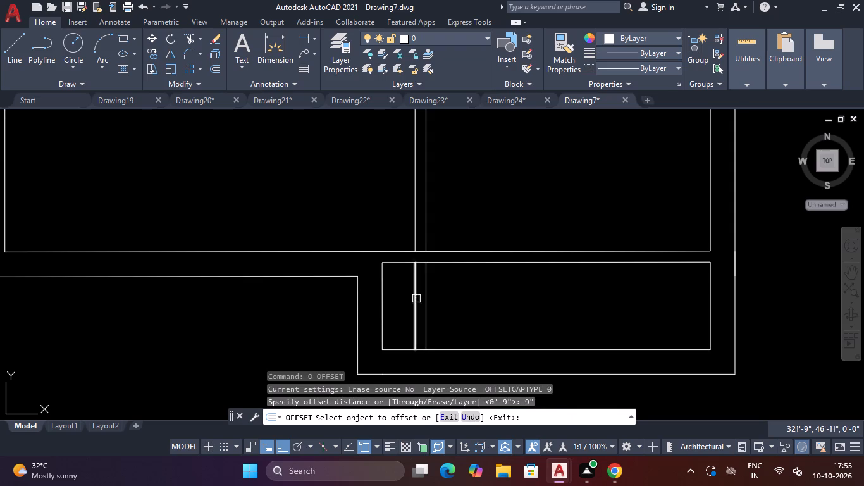
pyautogui.click(391, 302)
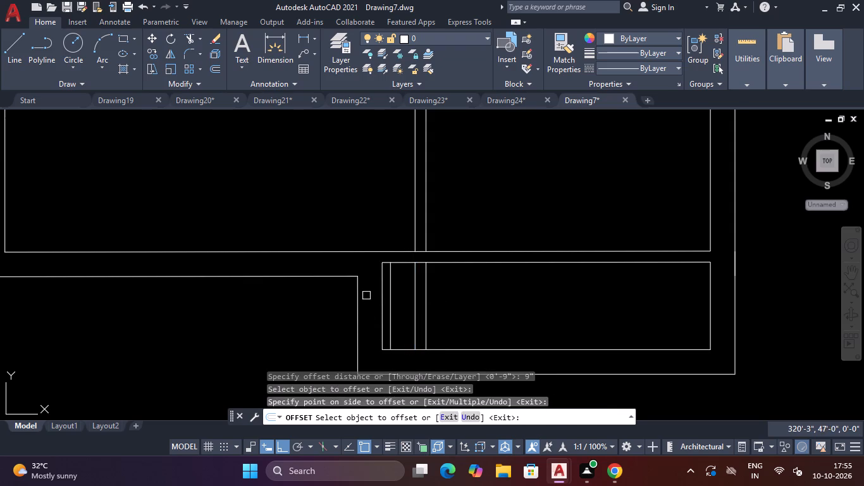
pyautogui.press('Escape')
pyautogui.press('Escape')
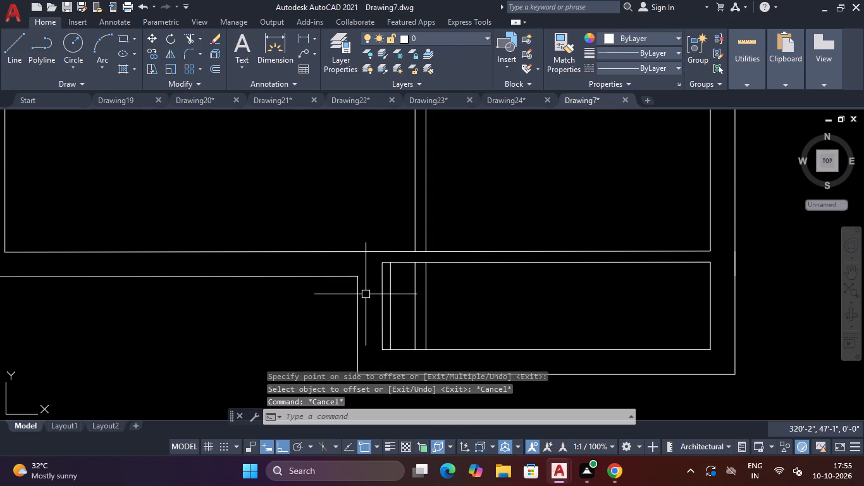
# Trim the extension's old left inner line and the top and bottom stubs beyond the new offset line.
pyautogui.write('TR')
pyautogui.press('space')
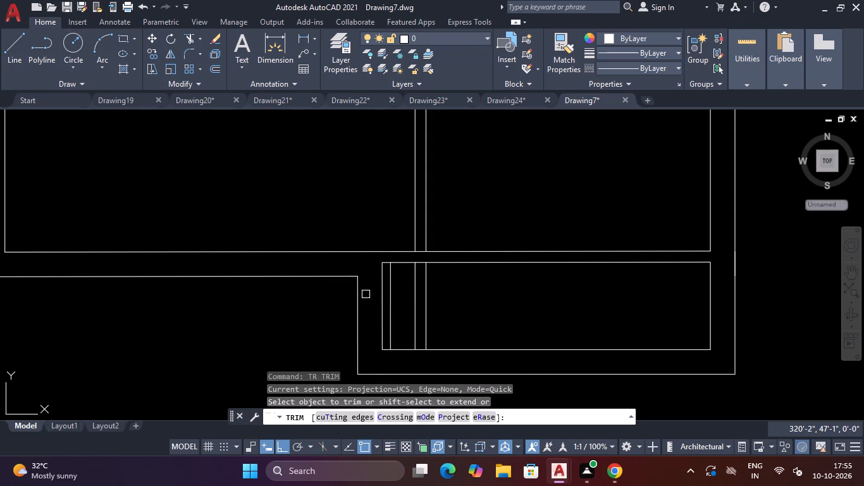
pyautogui.click(380, 287)
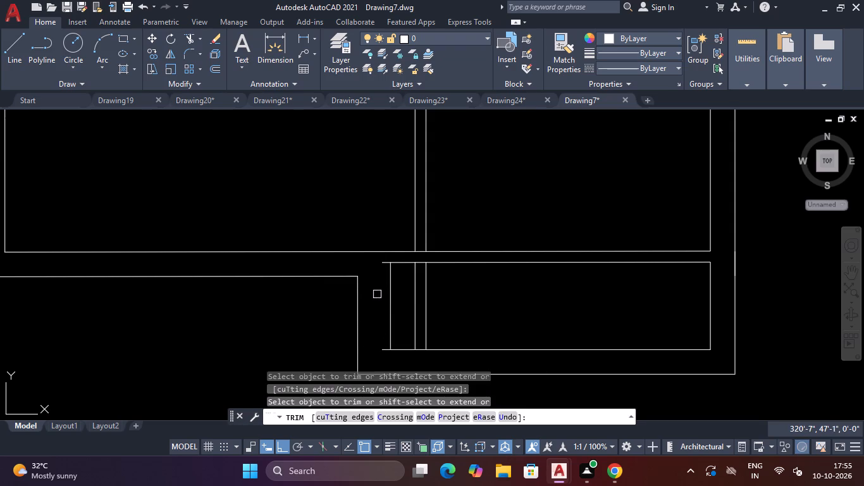
pyautogui.click(386, 262)
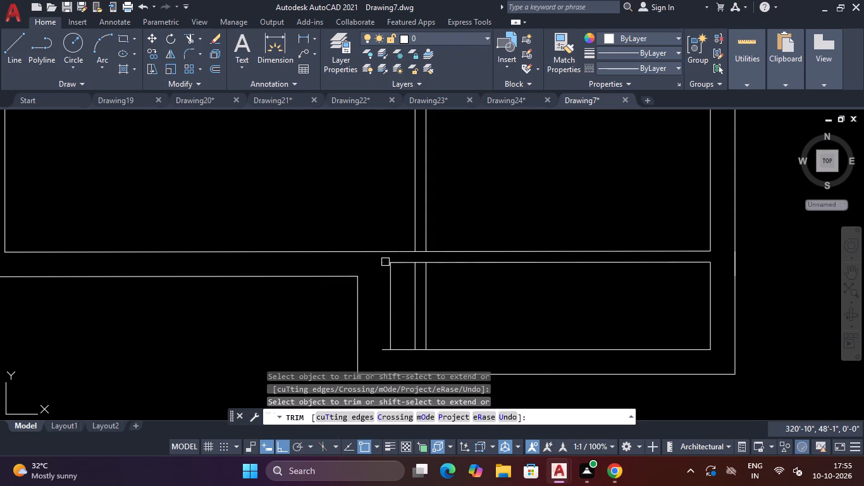
pyautogui.click(380, 350)
pyautogui.press('Escape')
pyautogui.press('Escape')
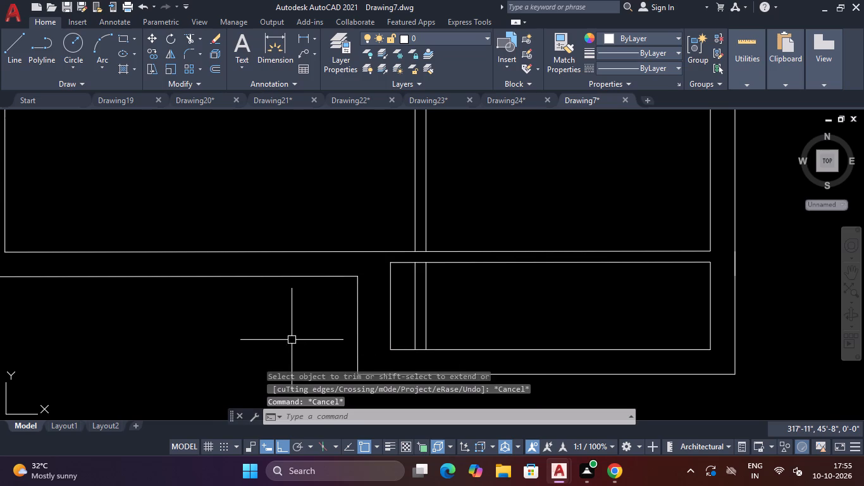
# Draw a 1' horizontal line from the outer wall corner beside the extension to its new left line.
pyautogui.write('L')
pyautogui.press('space')
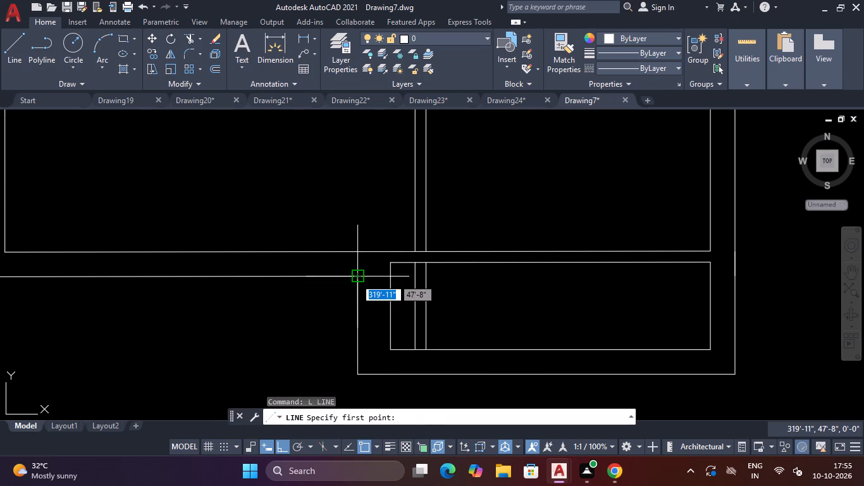
pyautogui.click(355, 278)
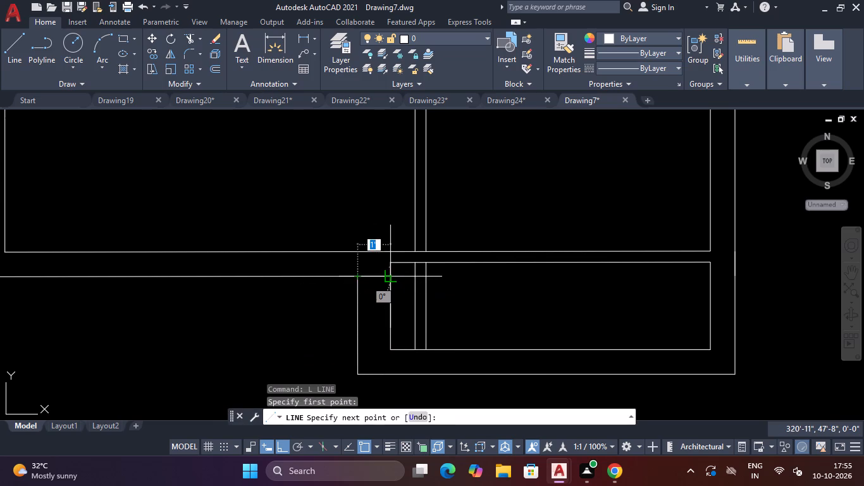
pyautogui.click(388, 277)
pyautogui.press('Escape')
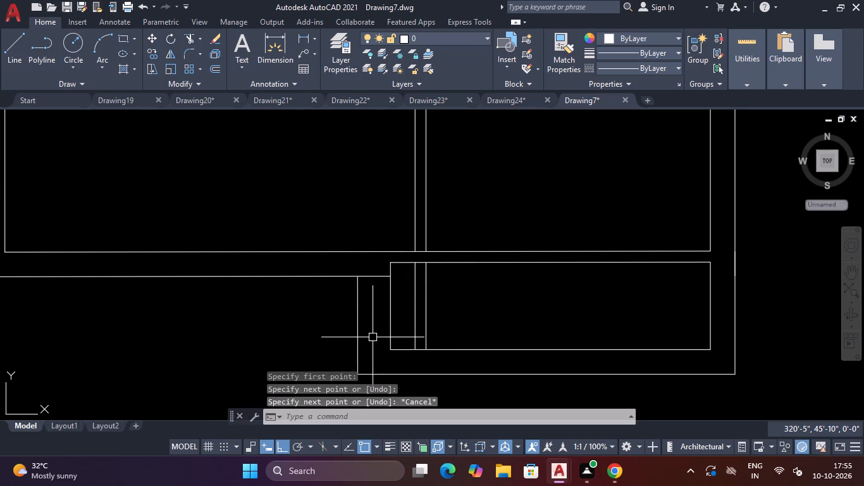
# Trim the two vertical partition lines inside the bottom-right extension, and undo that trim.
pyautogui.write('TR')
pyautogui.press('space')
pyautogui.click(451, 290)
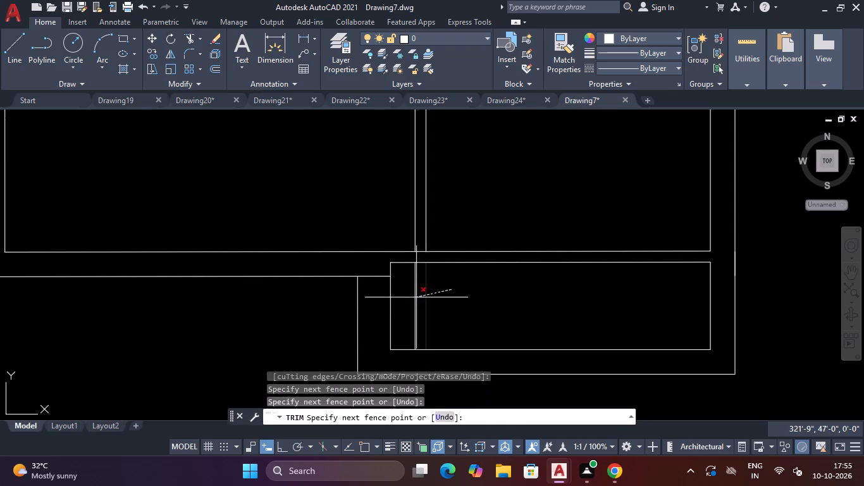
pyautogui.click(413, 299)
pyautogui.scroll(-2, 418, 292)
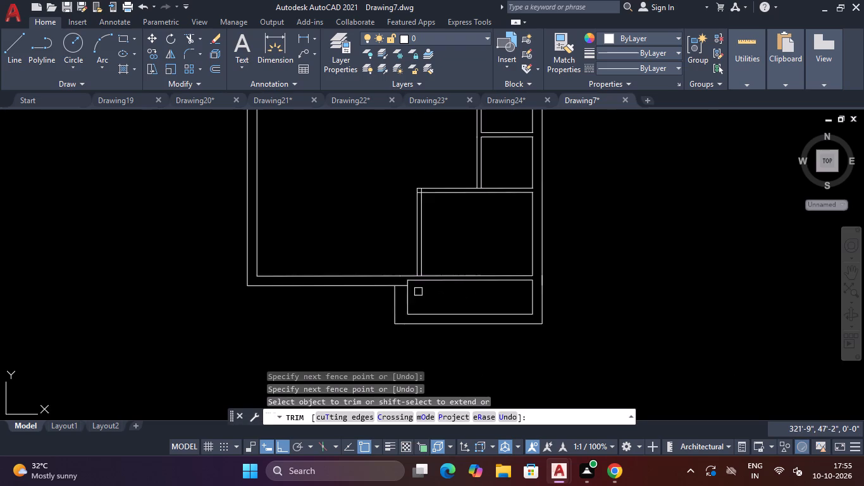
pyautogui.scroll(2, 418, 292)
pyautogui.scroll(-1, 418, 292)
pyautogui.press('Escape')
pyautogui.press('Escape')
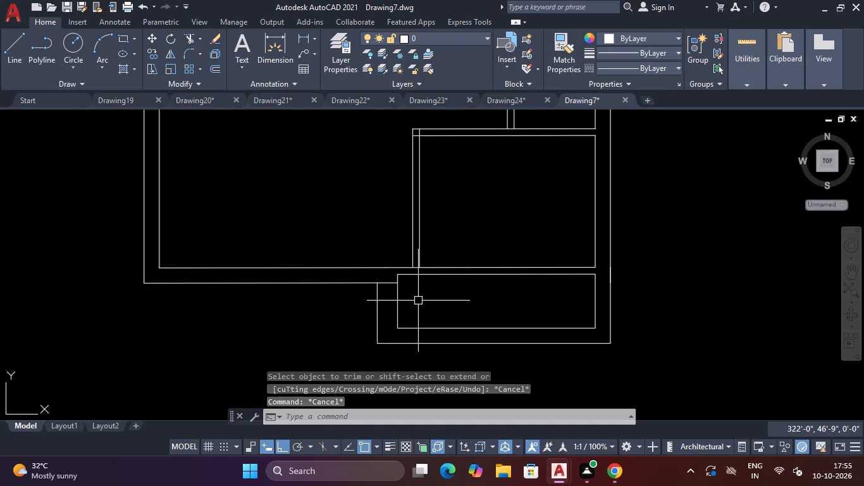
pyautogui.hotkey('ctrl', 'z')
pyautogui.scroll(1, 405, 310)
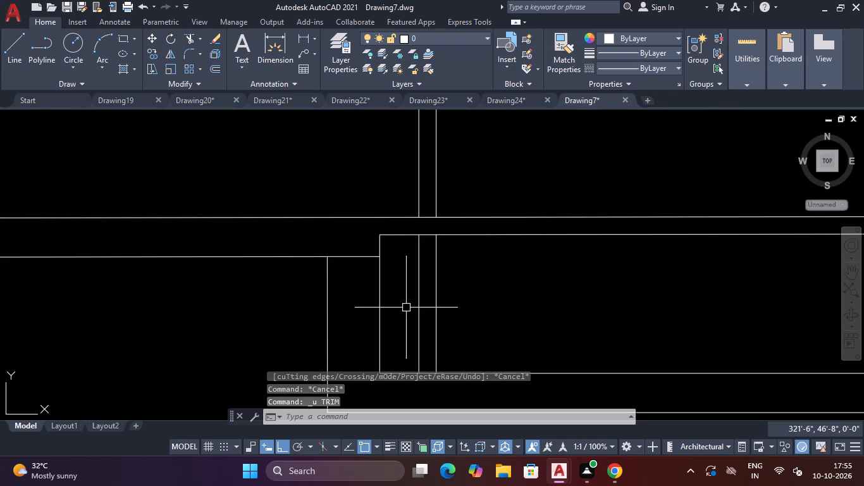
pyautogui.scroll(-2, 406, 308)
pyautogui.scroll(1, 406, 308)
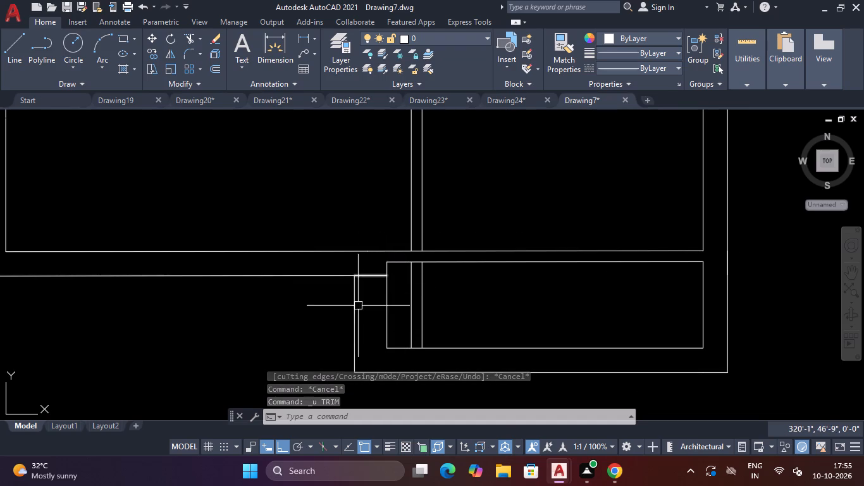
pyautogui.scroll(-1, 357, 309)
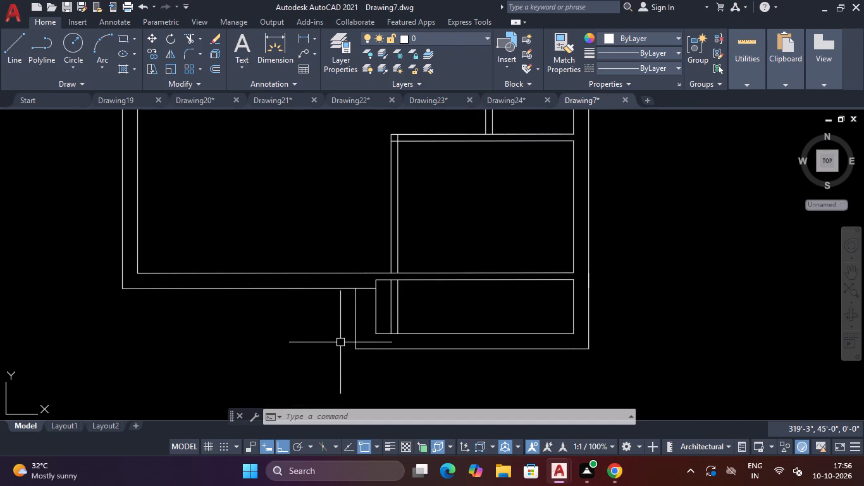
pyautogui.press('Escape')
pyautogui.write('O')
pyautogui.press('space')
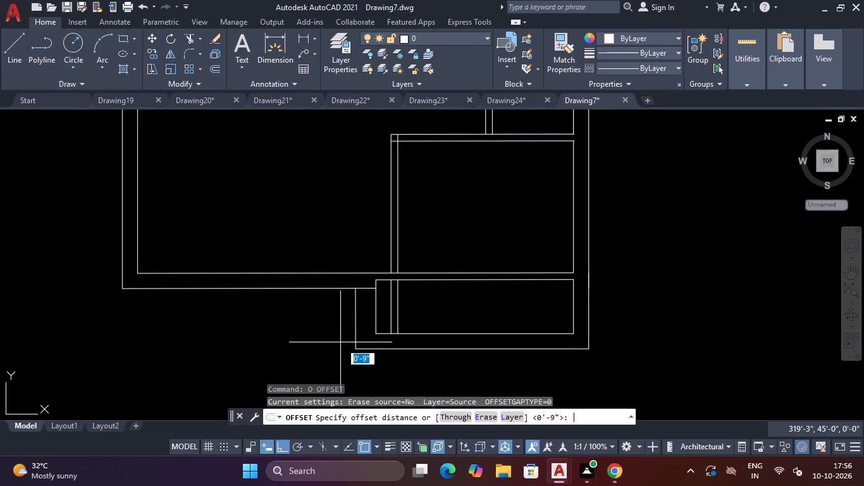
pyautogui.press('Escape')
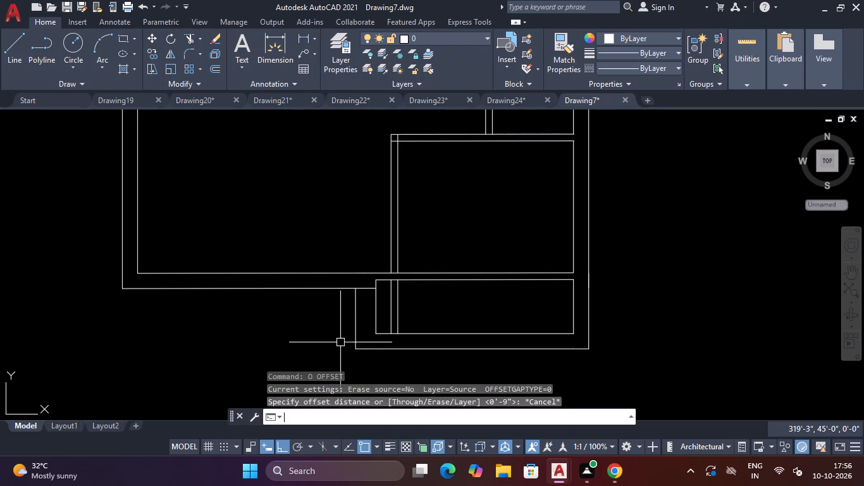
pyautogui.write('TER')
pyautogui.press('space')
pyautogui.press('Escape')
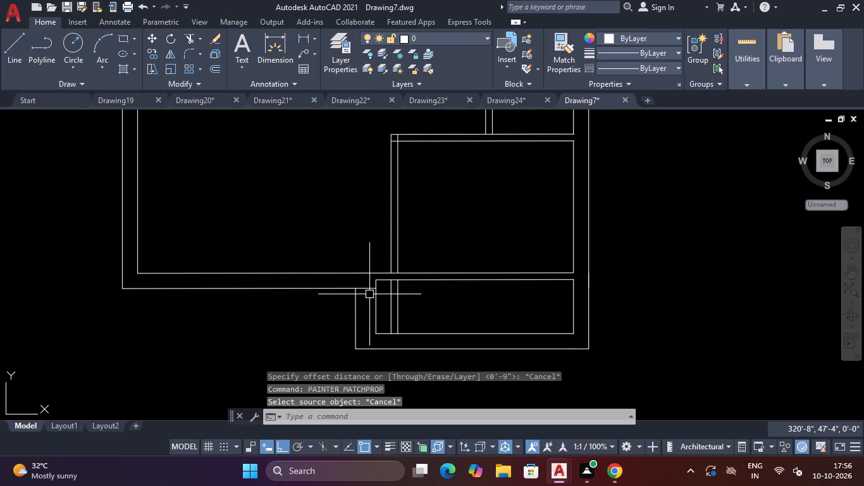
# Trim away the outer left vertical line of the bottom-right extension.
pyautogui.write('TR')
pyautogui.press('space')
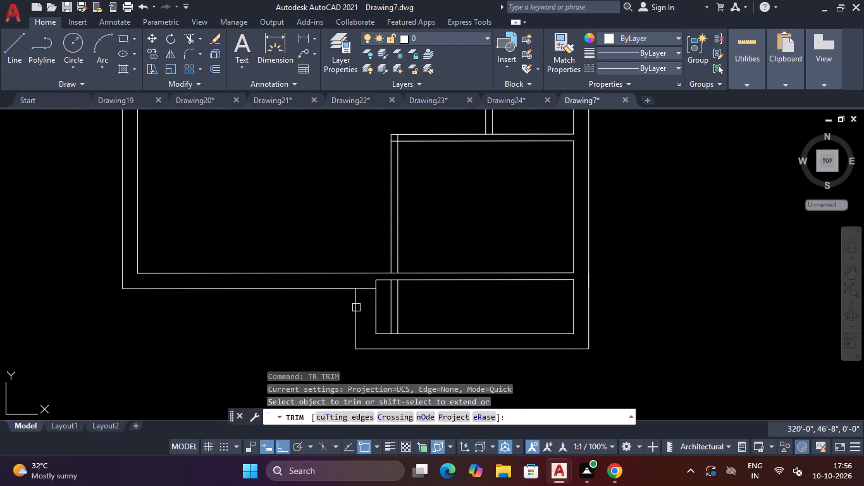
pyautogui.click(355, 308)
pyautogui.press('Escape')
pyautogui.press('Escape')
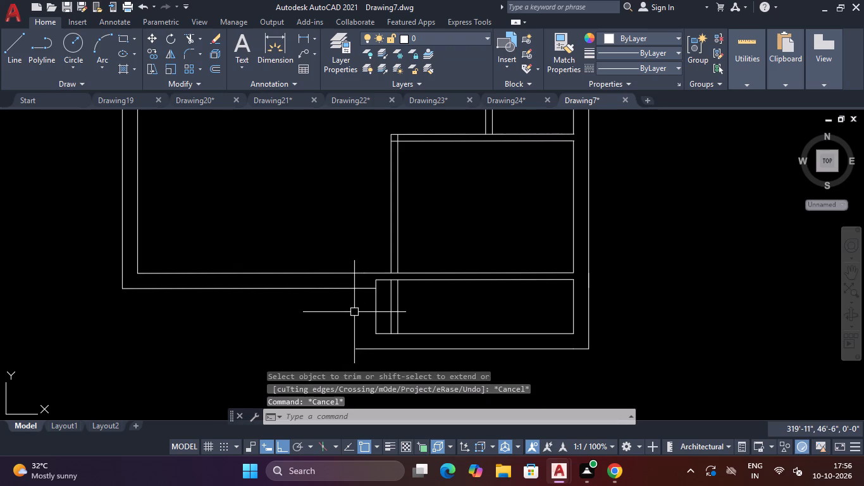
# Draw a vertical line from the extension's inner bottom-left corner down to its outer bottom line.
pyautogui.press(';')
pyautogui.press('BackSpace')
pyautogui.write('L')
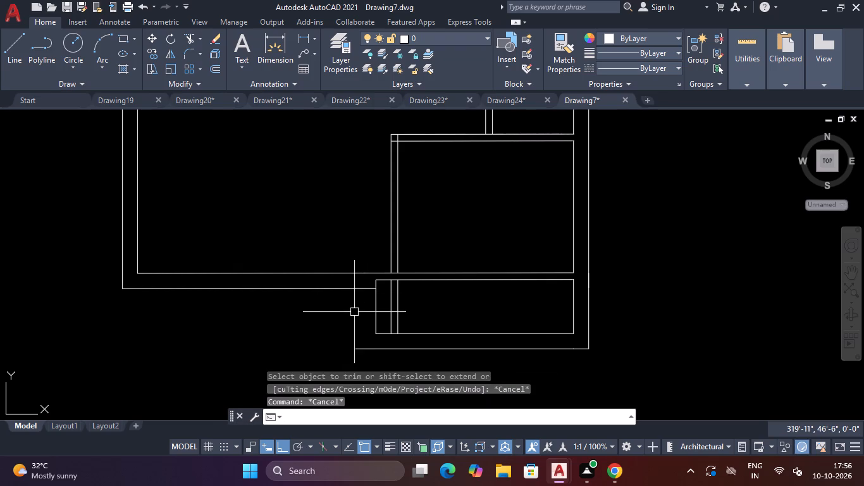
pyautogui.press('space')
pyautogui.scroll(2, 366, 353)
pyautogui.click(385, 306)
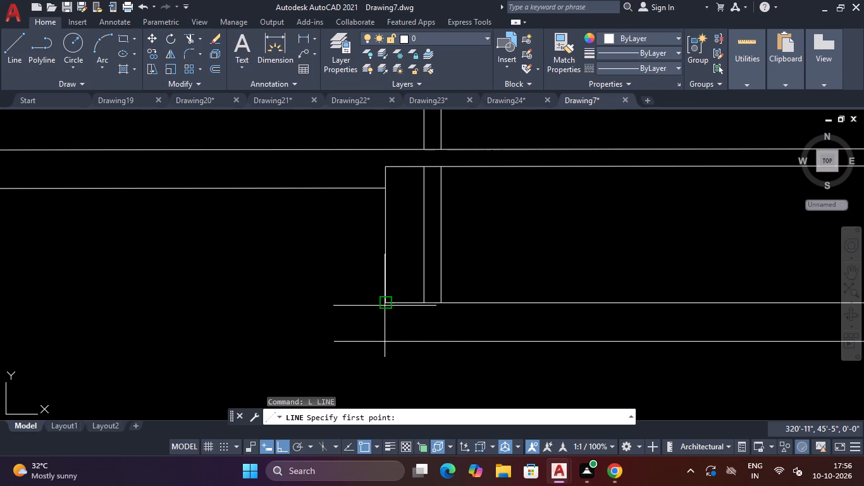
pyautogui.click(388, 342)
pyautogui.press('Escape')
# Trim the extension's outer bottom line where it overshoots the new left vertical line.
pyautogui.write('TR')
pyautogui.press('space')
pyautogui.click(326, 314)
pyautogui.click(355, 344)
pyautogui.scroll(-2, 366, 342)
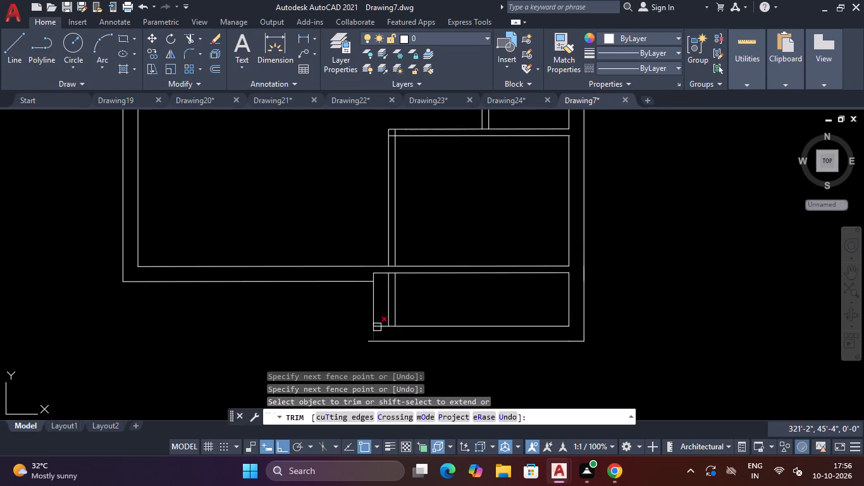
pyautogui.scroll(2, 378, 325)
pyautogui.scroll(-3, 349, 332)
pyautogui.scroll(5, 342, 343)
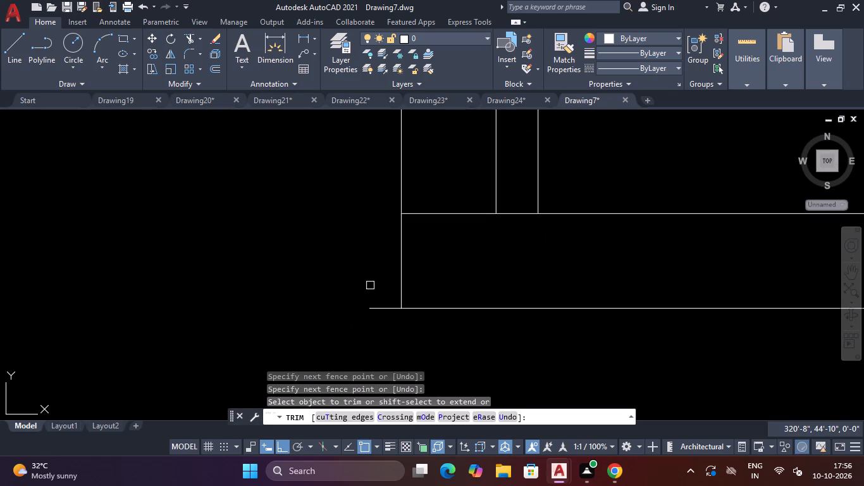
pyautogui.click(371, 283)
pyautogui.click(385, 319)
pyautogui.scroll(-4, 385, 309)
pyautogui.scroll(2, 395, 291)
# Trim the surplus inner partition line and the line stubs crossing the extension's left wall, leaving a clean wall.
pyautogui.click(393, 290)
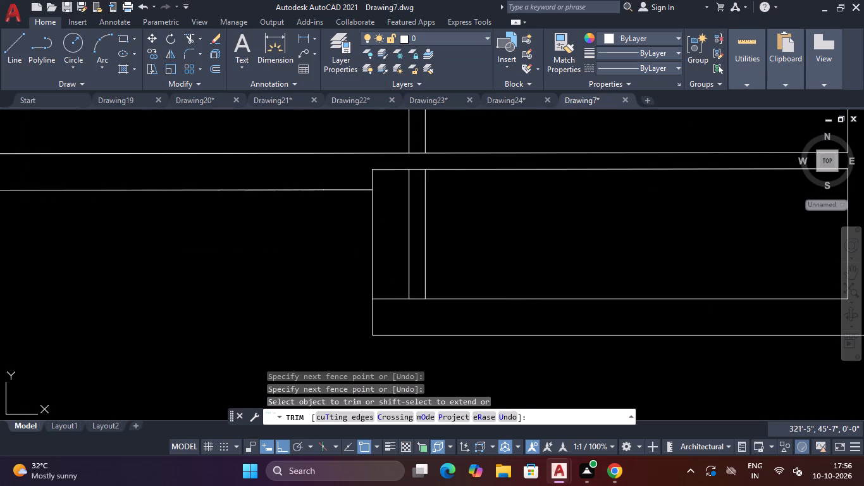
pyautogui.click(395, 311)
pyautogui.scroll(-2, 439, 263)
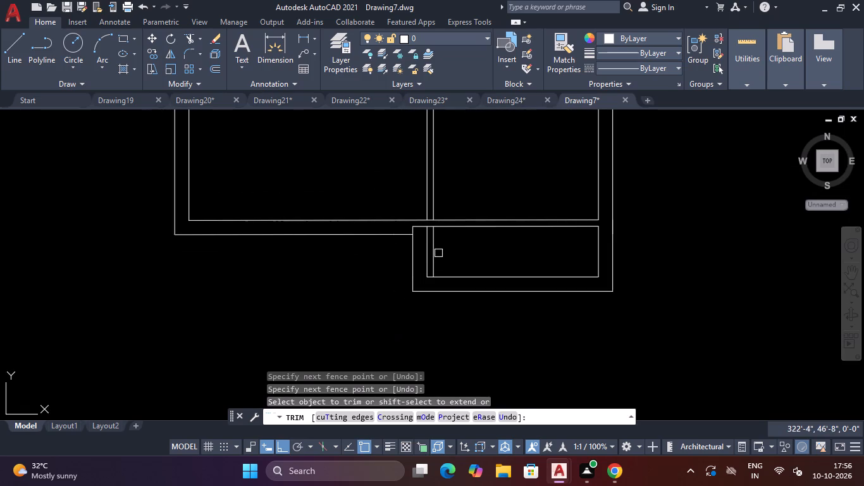
pyautogui.click(438, 252)
pyautogui.click(431, 255)
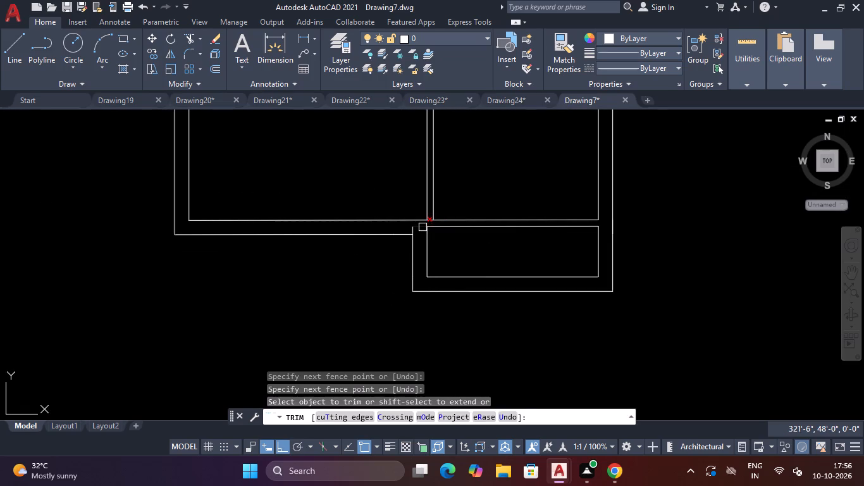
pyautogui.click(423, 227)
pyautogui.scroll(3, 410, 227)
pyautogui.click(417, 226)
pyautogui.click(380, 235)
pyautogui.scroll(-4, 407, 227)
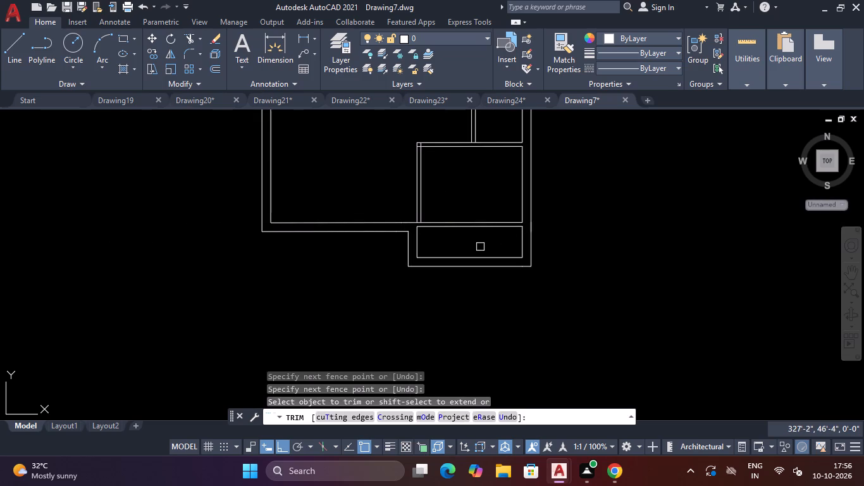
# Trim the wall line between the two partition lines at the lower-right room's bottom-left corner.
pyautogui.scroll(4, 411, 213)
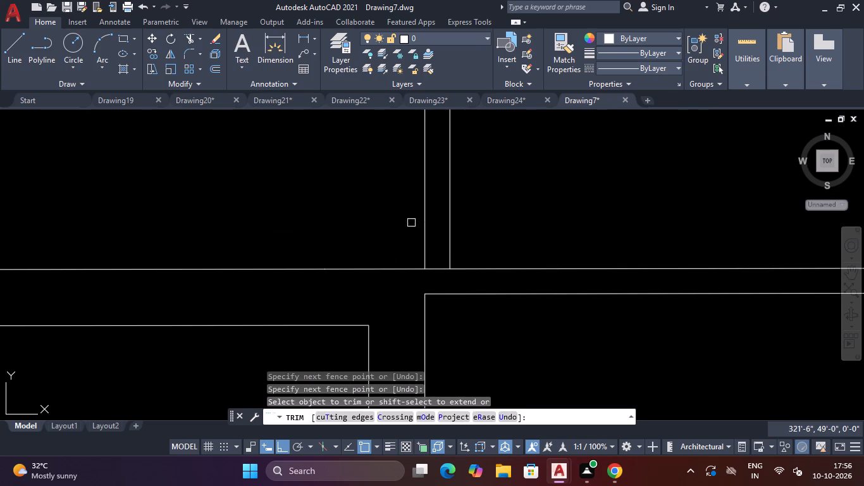
pyautogui.click(444, 252)
pyautogui.click(441, 270)
pyautogui.scroll(-3, 452, 229)
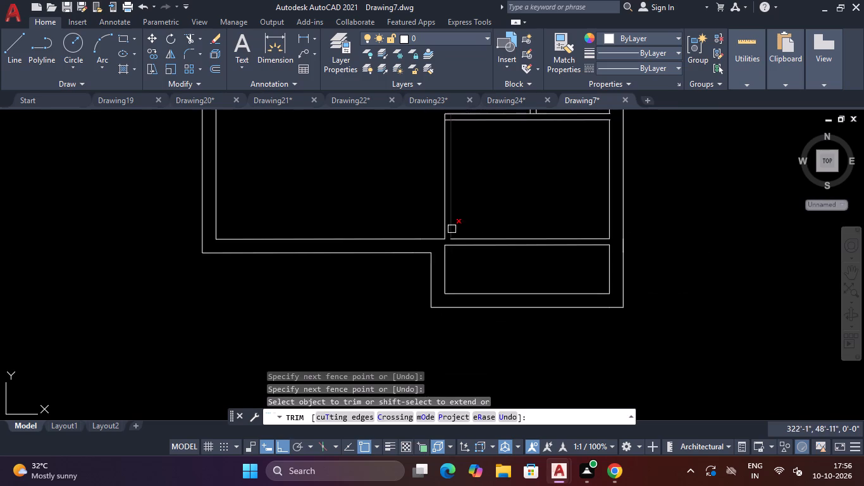
# Trim the crossing line stubs inside the partition at the lower-right room's top-left corner.
pyautogui.scroll(-3, 496, 177)
pyautogui.scroll(3, 498, 153)
pyautogui.scroll(4, 433, 197)
pyautogui.click(452, 178)
pyautogui.click(442, 180)
pyautogui.moveTo(433, 178); pyautogui.dragTo(433, 185)
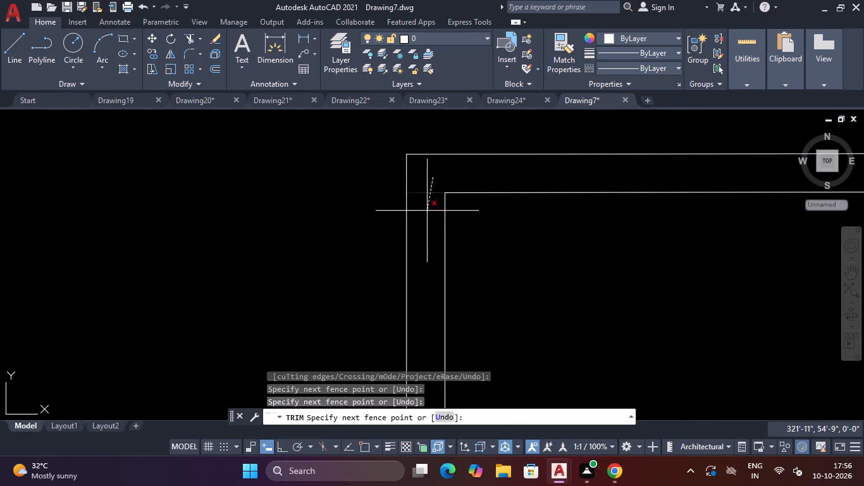
pyautogui.click(427, 211)
pyautogui.scroll(-4, 433, 206)
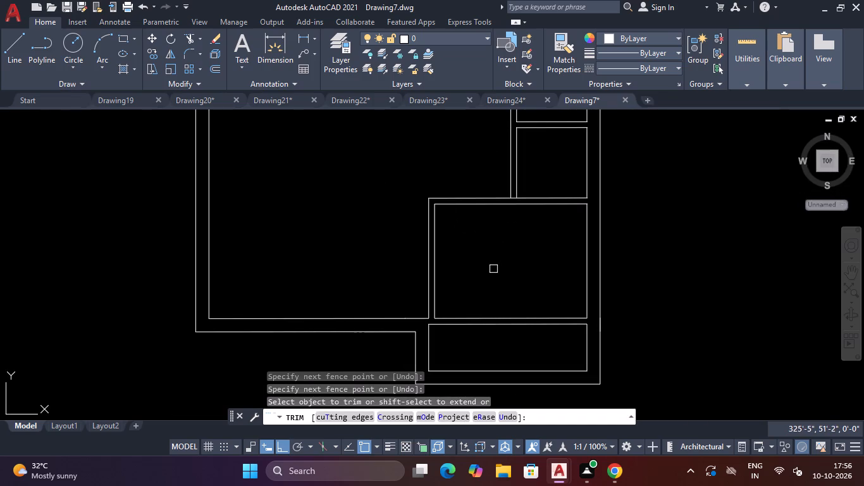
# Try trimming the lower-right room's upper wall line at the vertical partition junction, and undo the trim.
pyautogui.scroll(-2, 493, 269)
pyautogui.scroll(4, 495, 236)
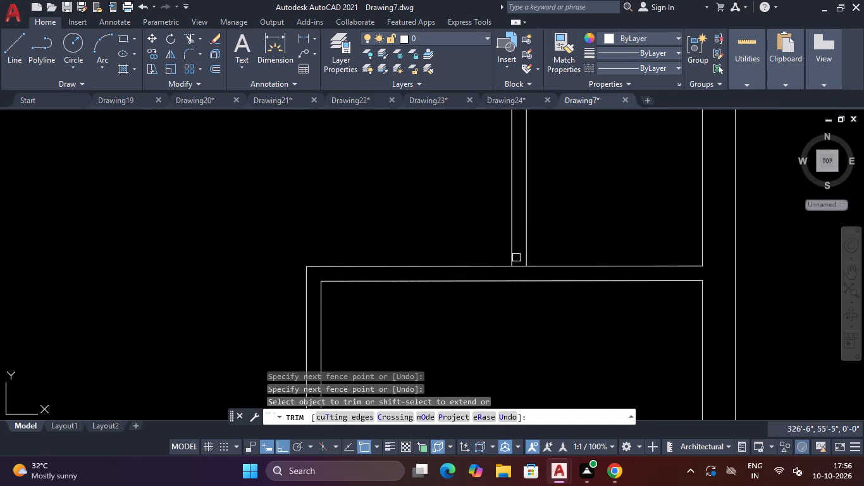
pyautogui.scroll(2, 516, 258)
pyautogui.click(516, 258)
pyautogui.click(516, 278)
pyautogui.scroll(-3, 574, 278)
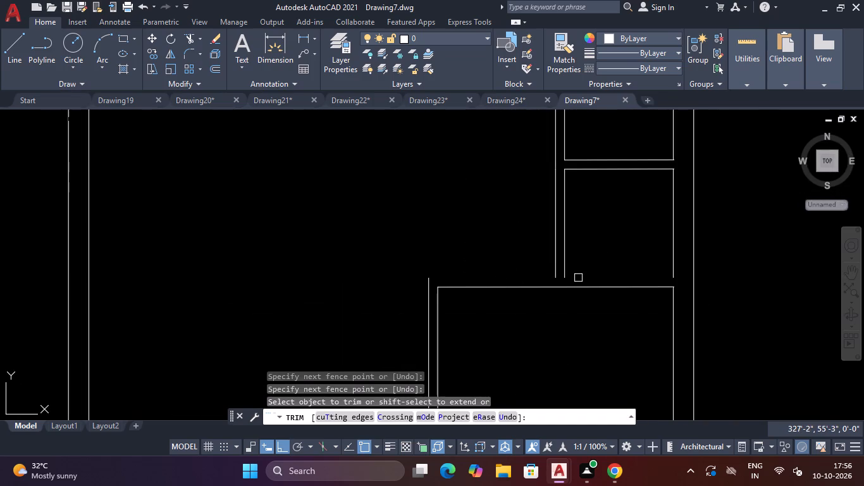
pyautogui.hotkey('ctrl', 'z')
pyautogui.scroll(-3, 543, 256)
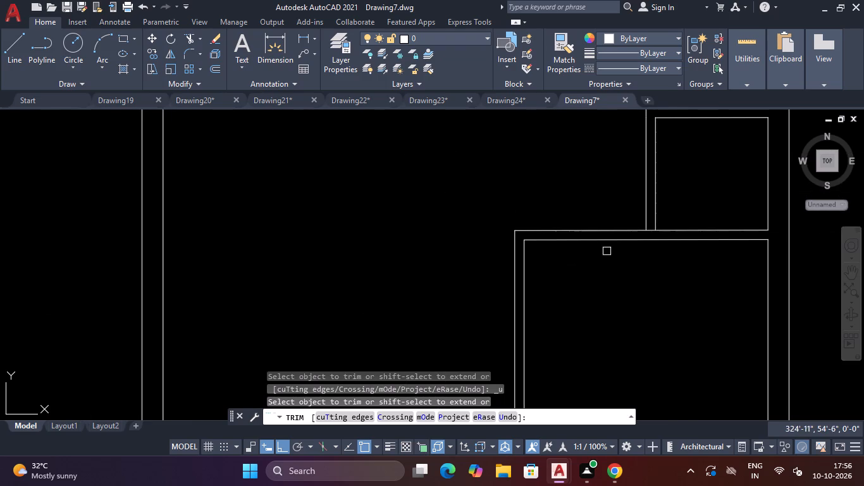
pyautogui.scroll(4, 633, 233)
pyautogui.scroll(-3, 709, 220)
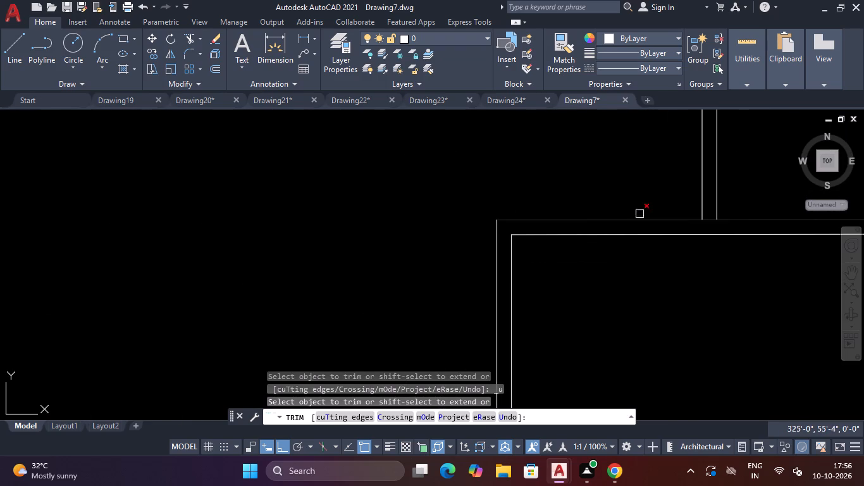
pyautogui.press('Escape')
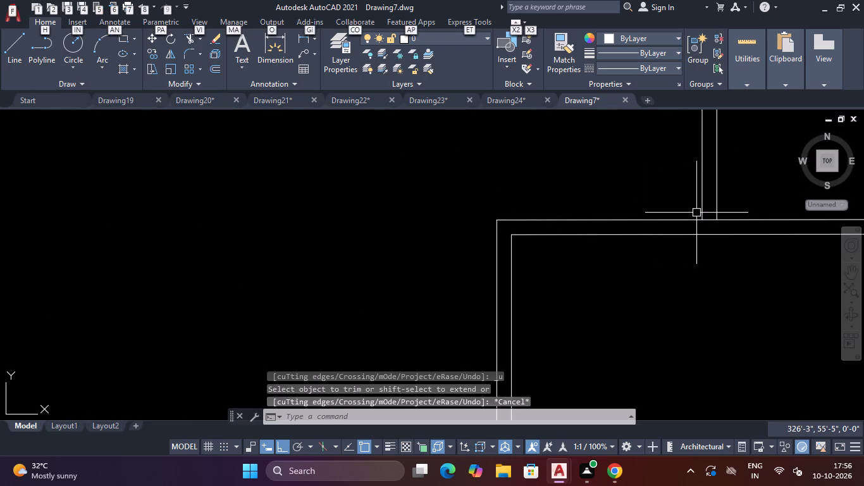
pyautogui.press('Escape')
# Trim the lower-right room's upper wall line between the two vertical partition lines meeting it.
pyautogui.scroll(-3, 660, 201)
pyautogui.scroll(1, 647, 199)
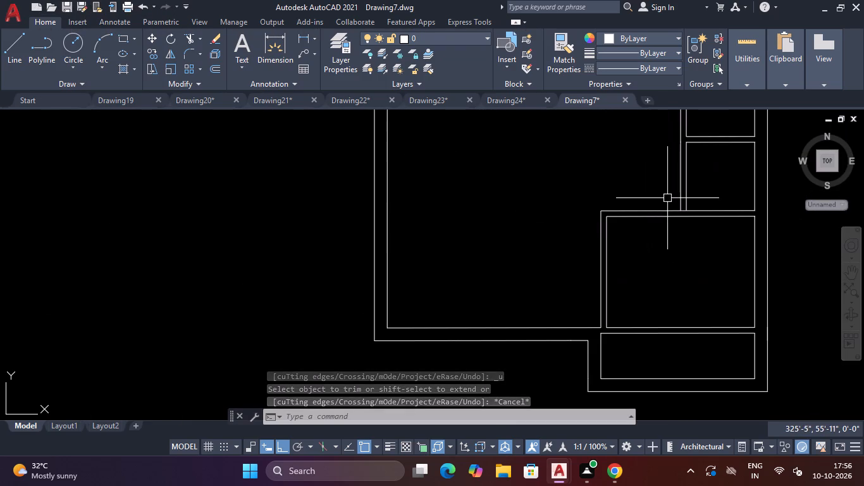
pyautogui.press('space')
pyautogui.scroll(2, 689, 199)
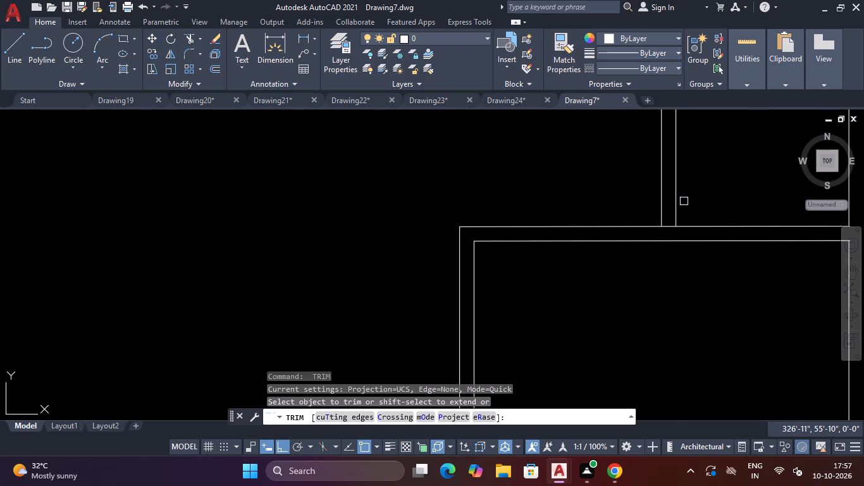
pyautogui.keyDown('shift'); pyautogui.click(679, 201); pyautogui.keyUp('shift')
pyautogui.keyDown('shift'); pyautogui.click(658, 199); pyautogui.keyUp('shift')
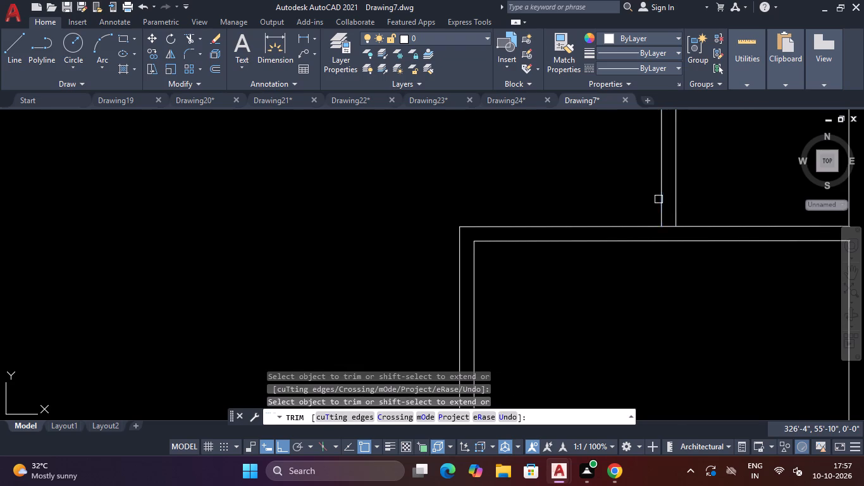
pyautogui.scroll(3, 670, 225)
pyautogui.click(668, 225)
pyautogui.scroll(-4, 668, 225)
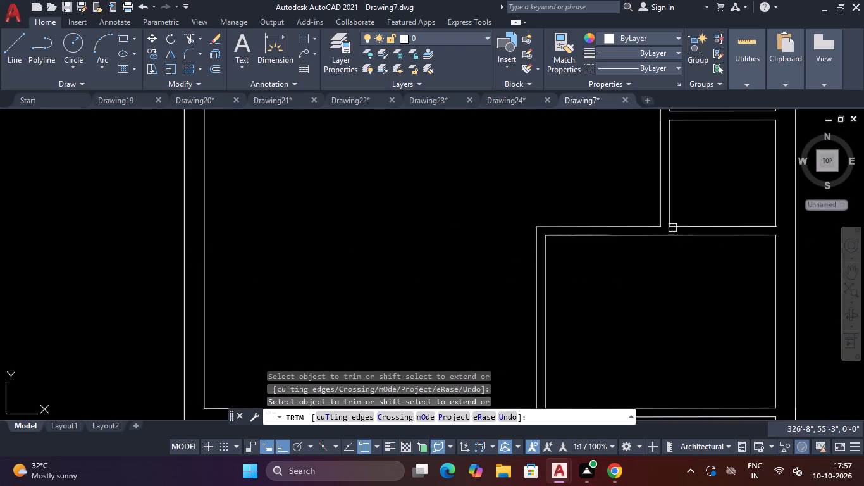
# Trim the stubs of both lines of the partition between the two small rooms past the right wall's inner line.
pyautogui.scroll(-4, 758, 209)
pyautogui.scroll(3, 751, 177)
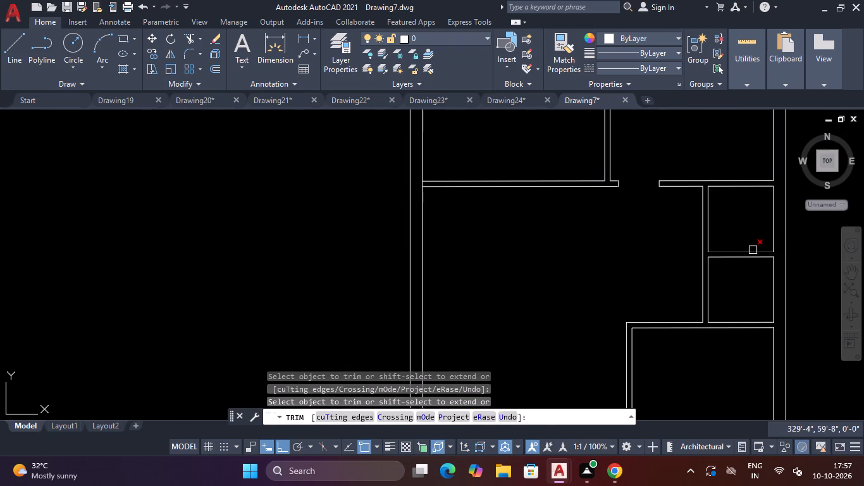
pyautogui.scroll(5, 779, 252)
pyautogui.scroll(4, 676, 235)
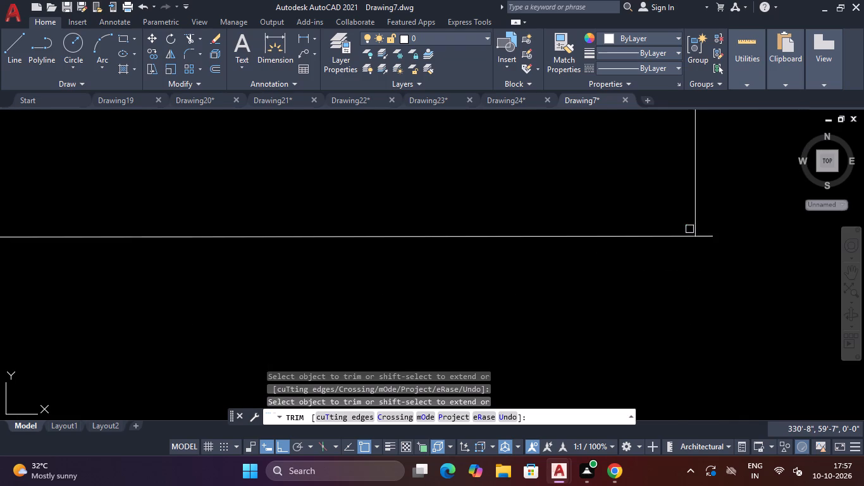
pyautogui.click(711, 235)
pyautogui.scroll(-7, 713, 227)
pyautogui.scroll(4, 722, 250)
pyautogui.scroll(5, 649, 236)
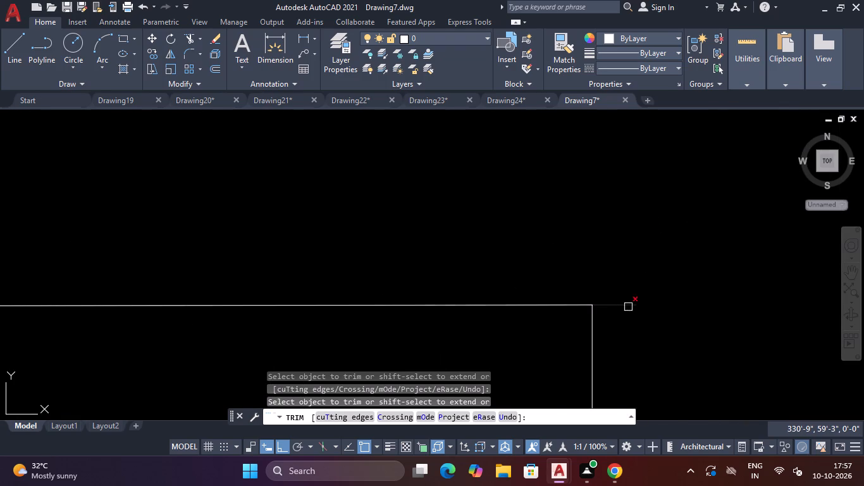
pyautogui.click(628, 307)
# Trim the stubs of both lines of the partition above the lower-right room past the right wall's inner line.
pyautogui.scroll(-10, 652, 248)
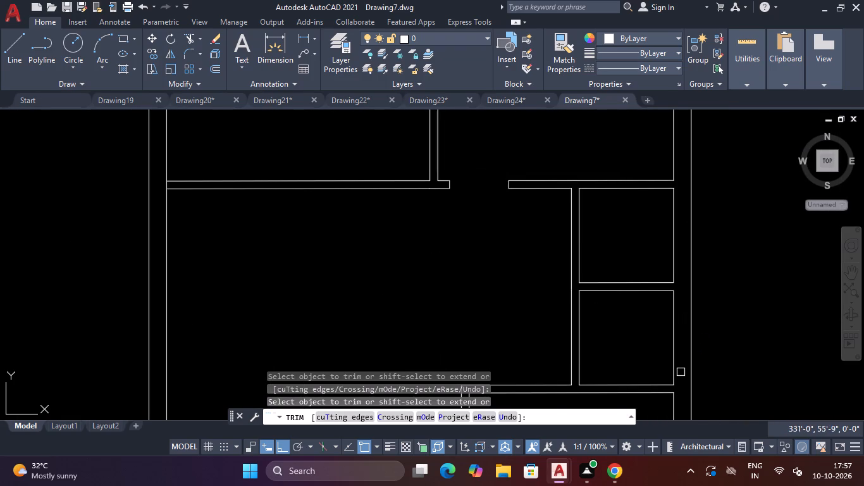
pyautogui.scroll(6, 676, 388)
pyautogui.scroll(4, 600, 344)
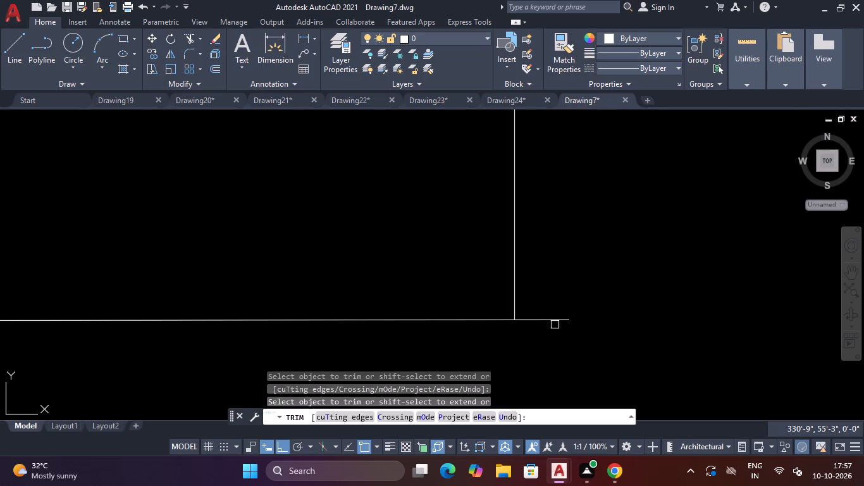
pyautogui.click(555, 323)
pyautogui.scroll(-9, 560, 315)
pyautogui.scroll(5, 569, 345)
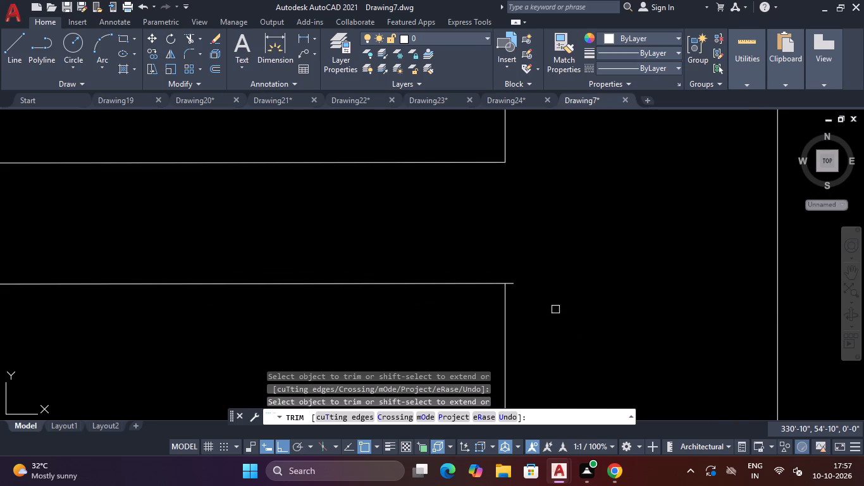
pyautogui.click(513, 283)
pyautogui.scroll(-9, 514, 282)
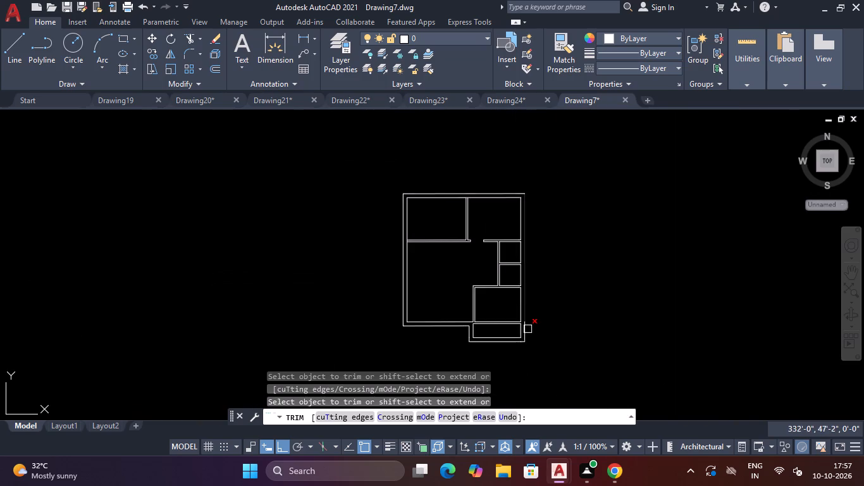
# Examine the wall junctions around the bottom extension and along the right outer wall for leftover stubs.
pyautogui.scroll(5, 511, 310)
pyautogui.scroll(-5, 556, 354)
pyautogui.scroll(4, 557, 372)
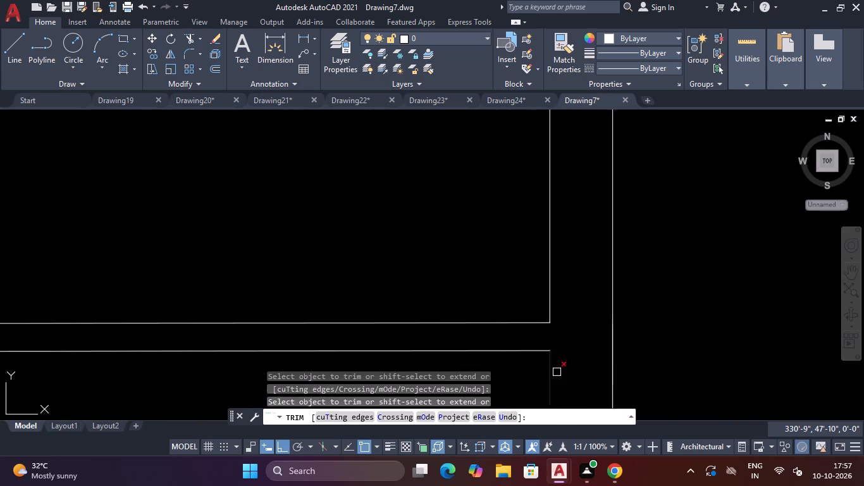
pyautogui.scroll(2, 557, 372)
pyautogui.scroll(-4, 552, 320)
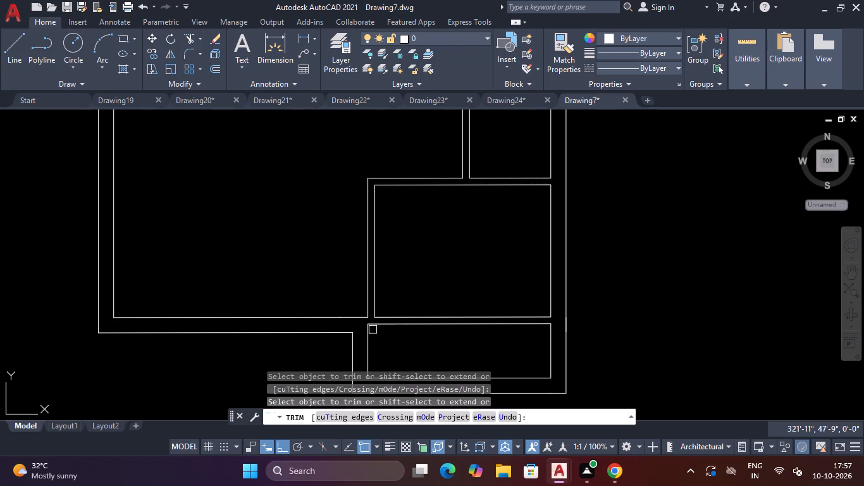
pyautogui.scroll(4, 361, 316)
pyautogui.scroll(-4, 361, 316)
pyautogui.scroll(-2, 416, 201)
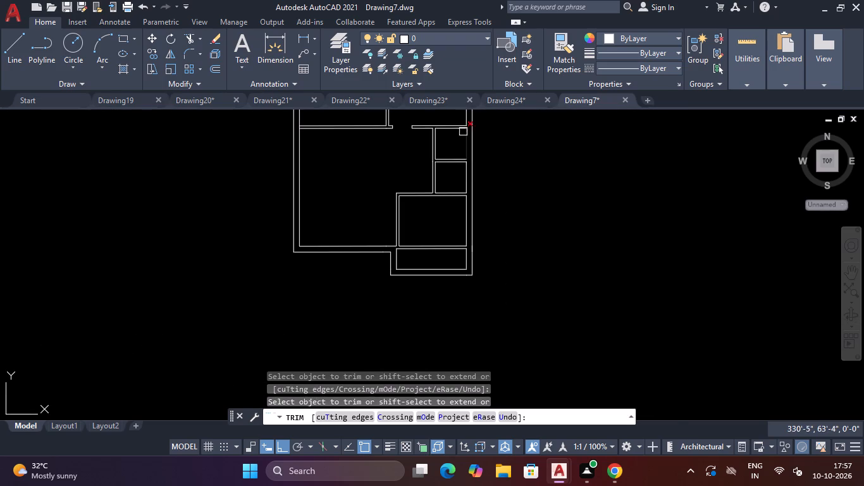
pyautogui.scroll(3, 462, 133)
pyautogui.scroll(-3, 469, 170)
pyautogui.scroll(4, 463, 140)
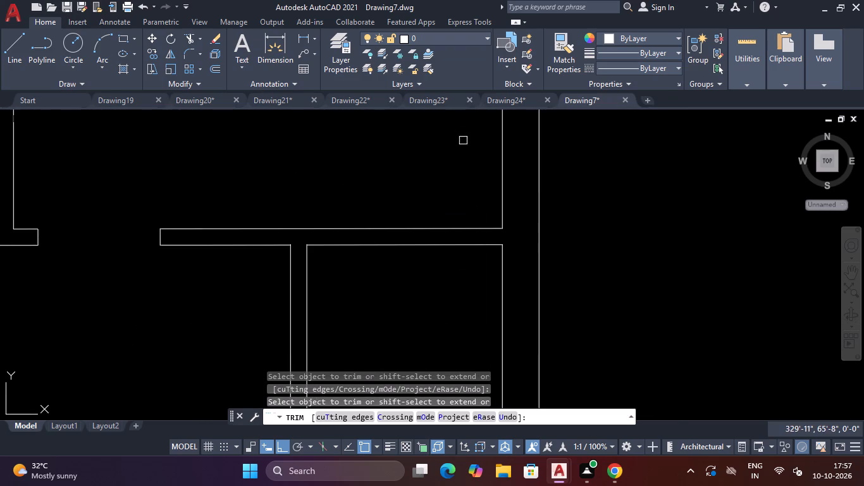
pyautogui.scroll(-8, 467, 154)
pyautogui.scroll(4, 469, 114)
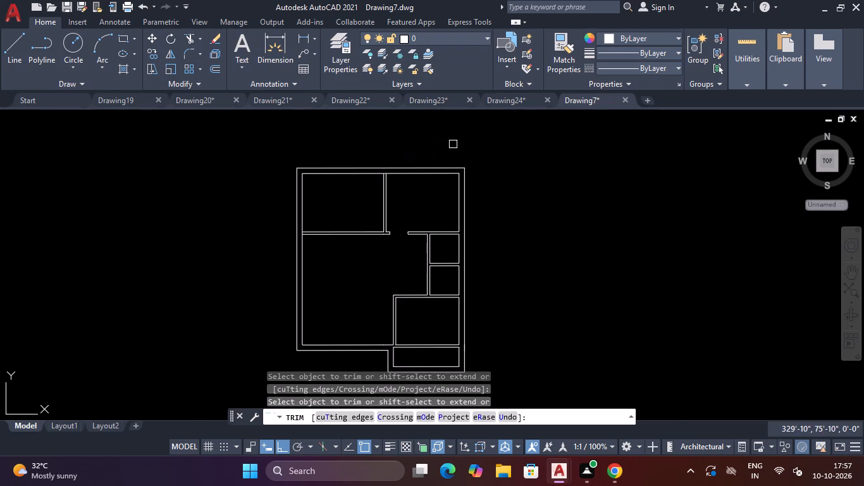
# Trim the top wall's inner line between the vertical partition's two lines, and trim both partition stubs projecting into the wall.
pyautogui.scroll(3, 452, 150)
pyautogui.scroll(-3, 177, 246)
pyautogui.scroll(4, 176, 246)
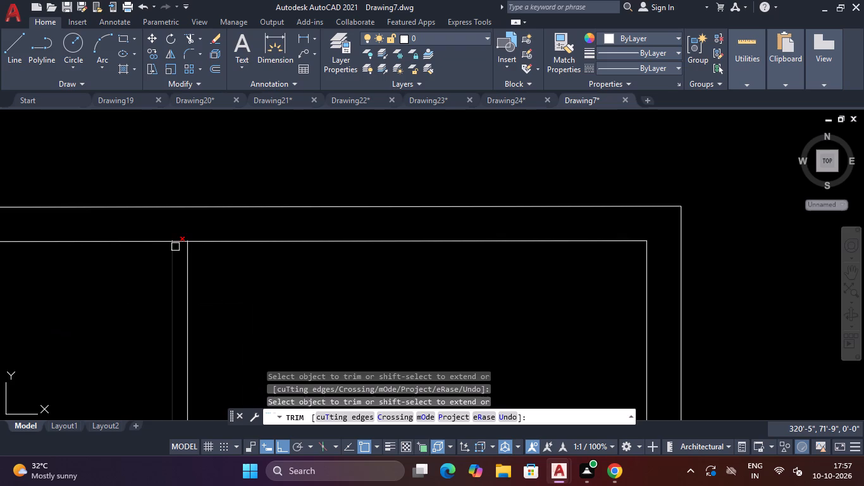
pyautogui.scroll(3, 175, 247)
pyautogui.click(188, 221)
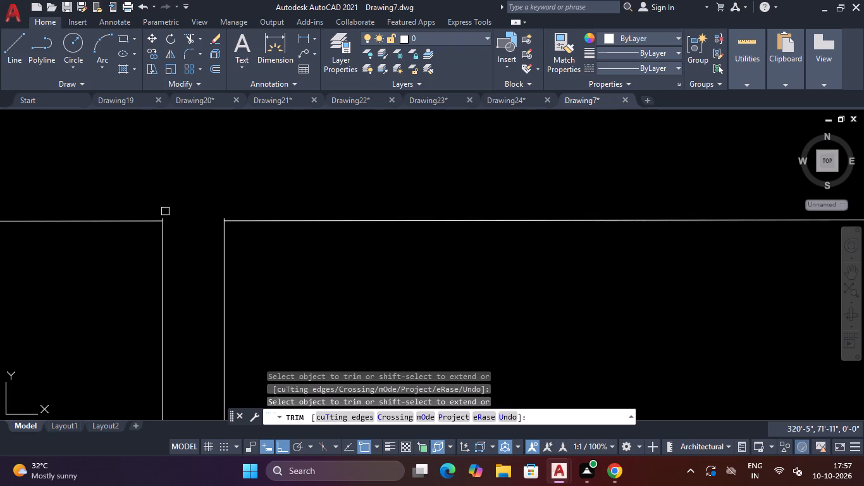
pyautogui.scroll(4, 164, 208)
pyautogui.click(145, 270)
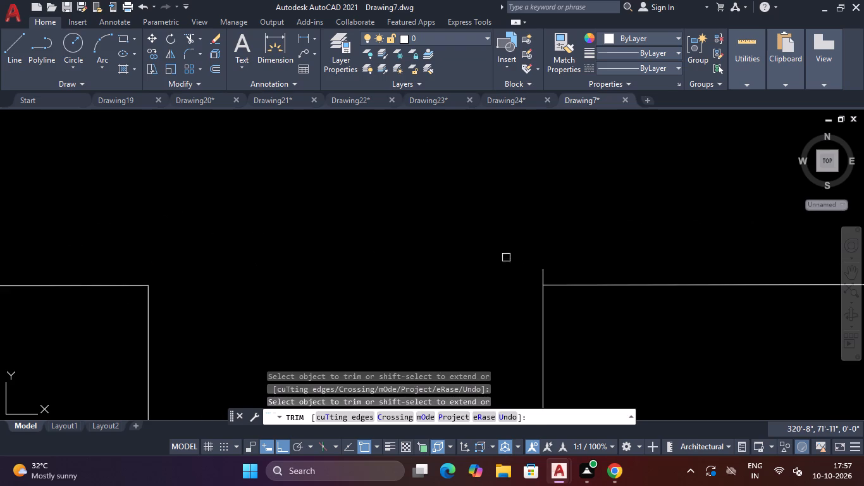
pyautogui.click(545, 268)
pyautogui.scroll(-5, 361, 224)
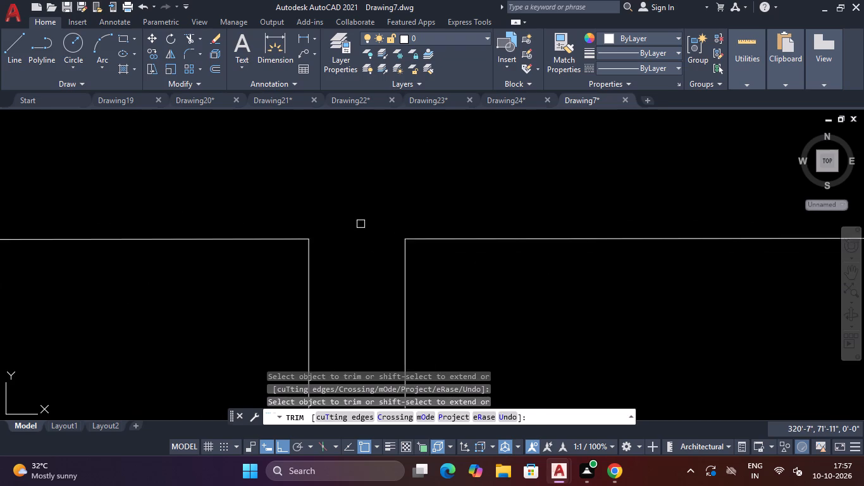
# Extend the upper-left room's horizontal partition lines to the left outer wall's inner line and trim the wall line between them.
pyautogui.scroll(-4, 361, 224)
pyautogui.scroll(-2, 264, 283)
pyautogui.scroll(4, 235, 320)
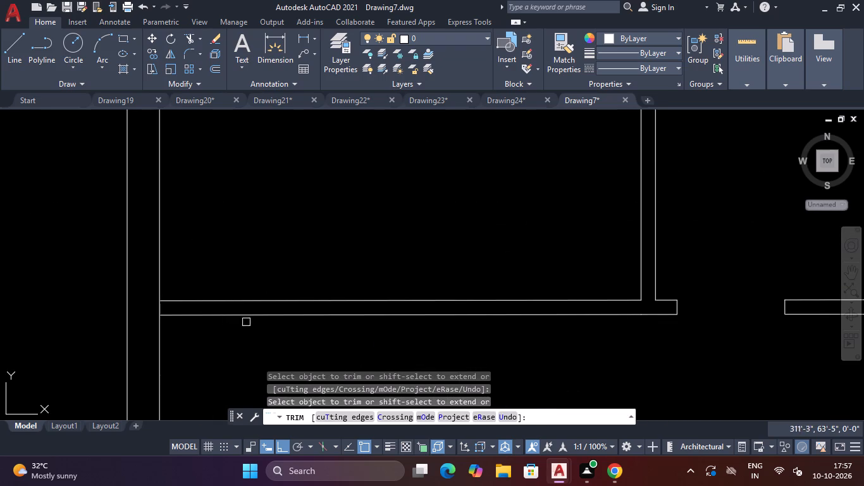
pyautogui.scroll(5, 120, 313)
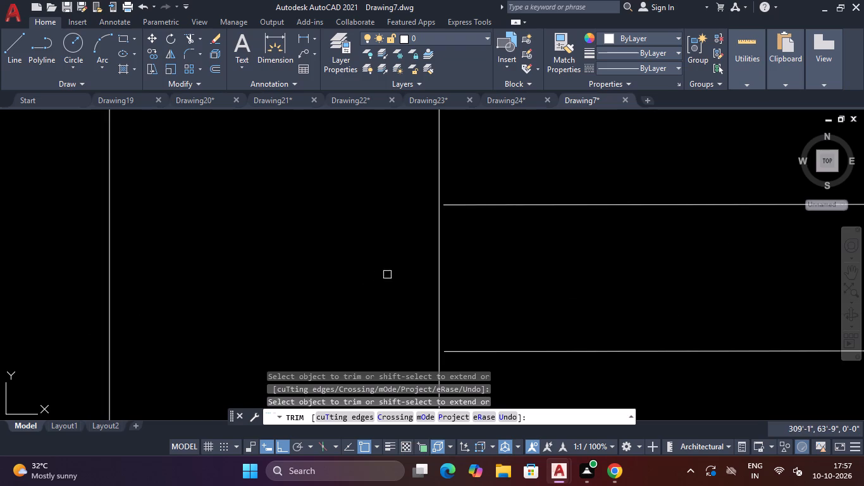
pyautogui.keyDown('shift'); pyautogui.click(505, 207); pyautogui.keyUp('shift')
pyautogui.keyDown('shift'); pyautogui.click(507, 352); pyautogui.keyUp('shift')
pyautogui.moveTo(487, 300); pyautogui.dragTo(426, 300)
pyautogui.scroll(-9, 439, 259)
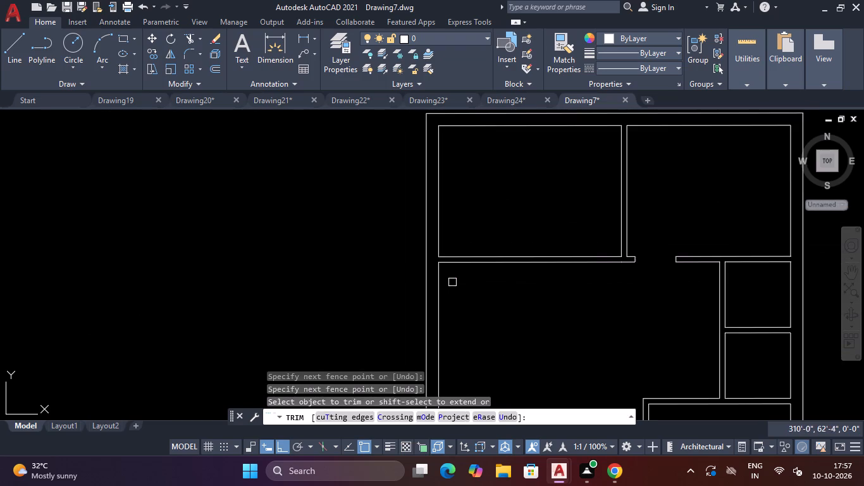
pyautogui.scroll(-4, 453, 286)
pyautogui.scroll(2, 466, 317)
pyautogui.press('Escape')
pyautogui.press('Escape')
pyautogui.press('Escape')
pyautogui.press('Escape')
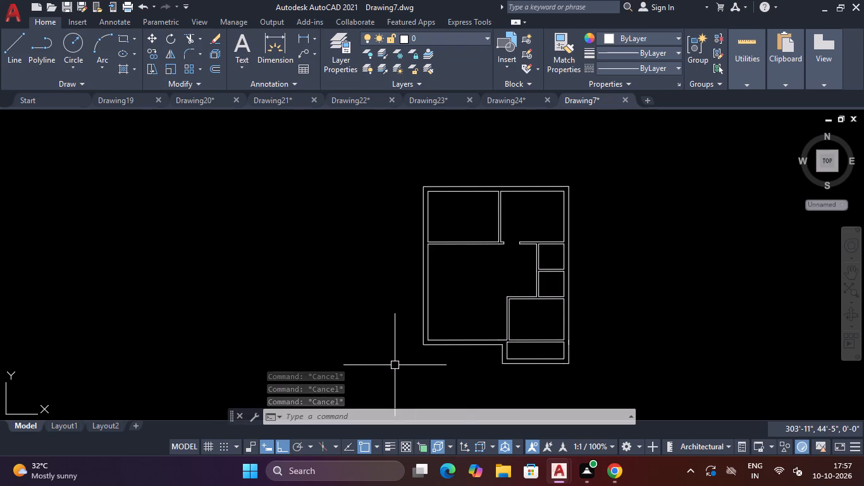
# Draw a short vertical line across the bottom outer wall from the large room's inner bottom-left corner.
pyautogui.write('L')
pyautogui.press('space')
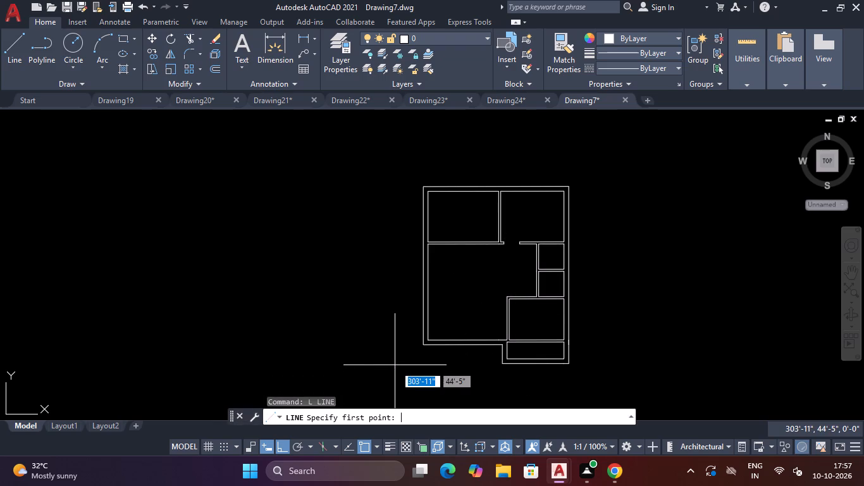
pyautogui.scroll(4, 404, 359)
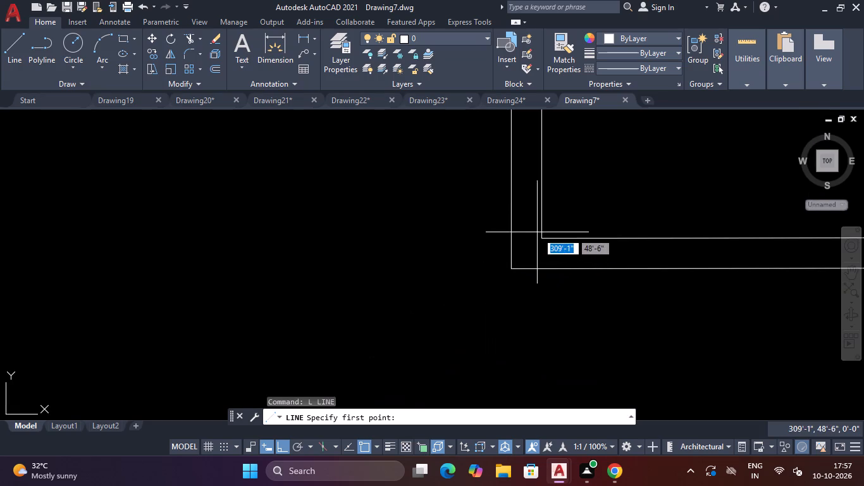
pyautogui.click(542, 239)
pyautogui.click(545, 268)
pyautogui.press('Escape')
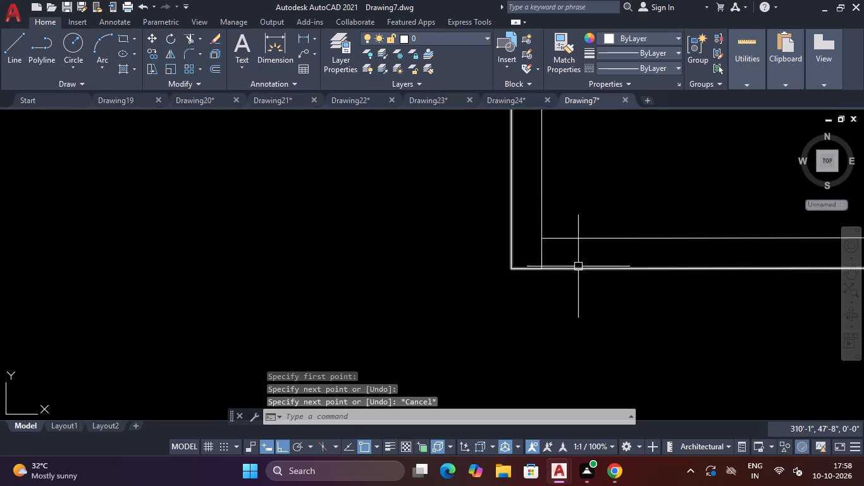
# Offset the short line across the bottom wall by 6" toward the inside of the plan to mark the opening's first jamb.
pyautogui.scroll(-3, 578, 264)
pyautogui.scroll(1, 577, 282)
pyautogui.write('O')
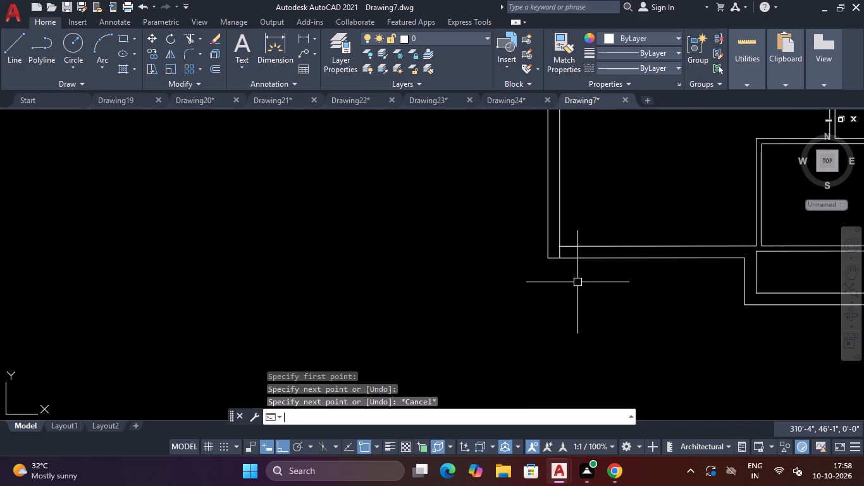
pyautogui.press('space')
pyautogui.write('6"')
pyautogui.press('Return')
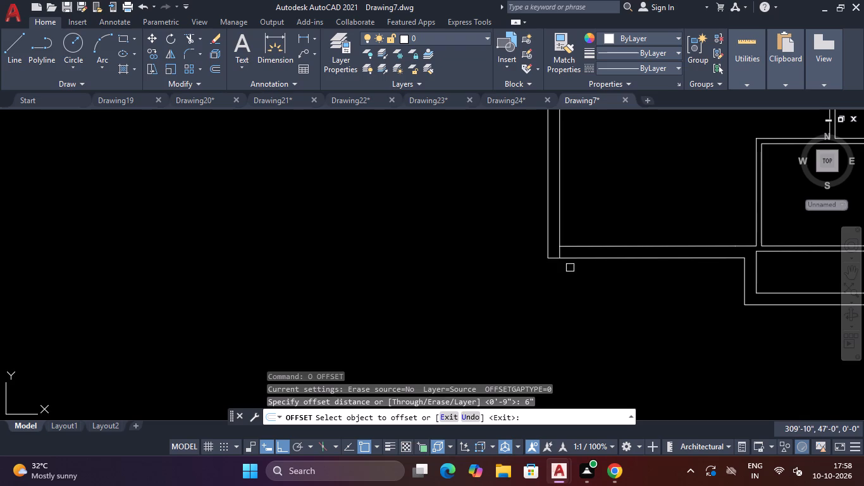
pyautogui.scroll(3, 570, 268)
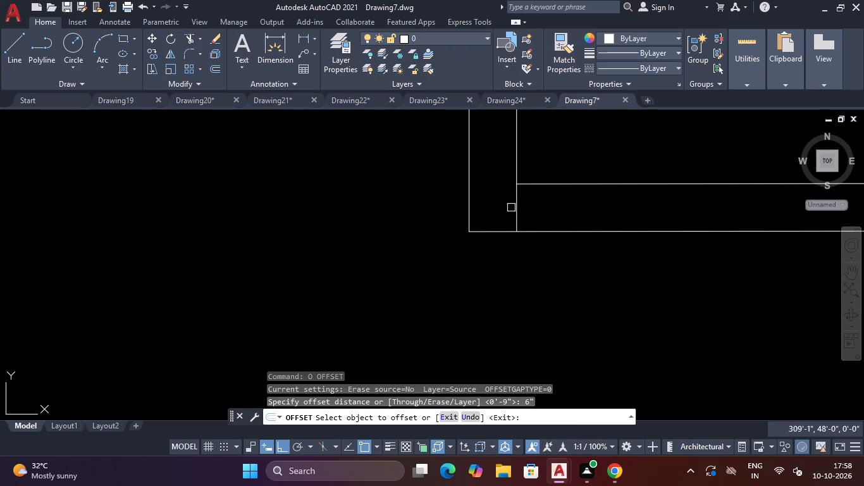
pyautogui.moveTo(517, 206); pyautogui.dragTo(528, 206)
pyautogui.click(564, 204)
pyautogui.press('Escape')
pyautogui.press('Escape')
pyautogui.scroll(-1, 564, 204)
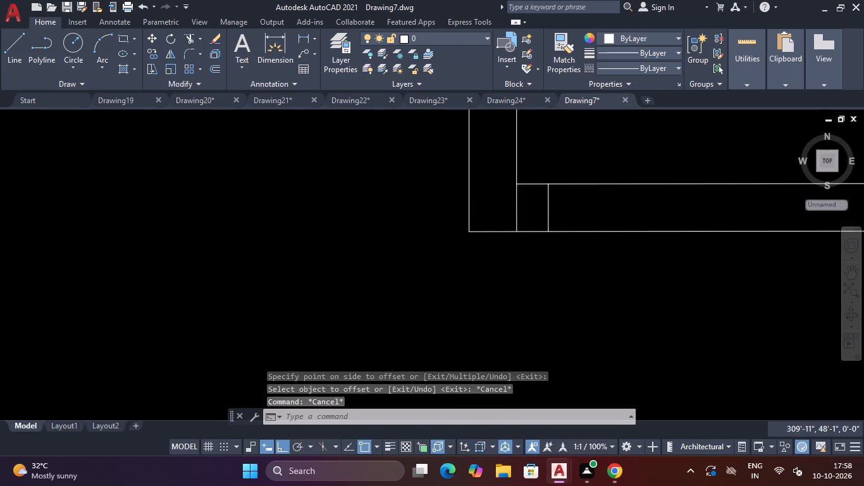
# Offset the first jamb line by 2'6" along the bottom wall, away from the corner, to mark the opening's second jamb.
pyautogui.scroll(1, 564, 204)
pyautogui.write('O')
pyautogui.press('space')
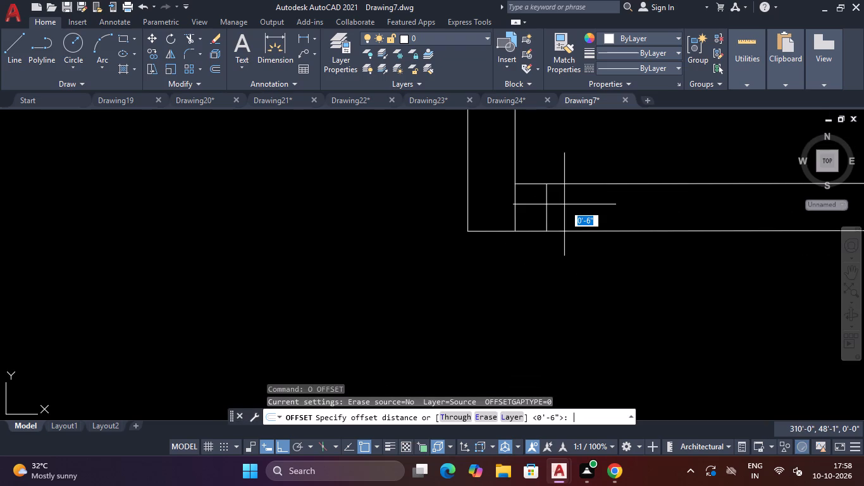
pyautogui.write('2\'6"')
pyautogui.press('Return')
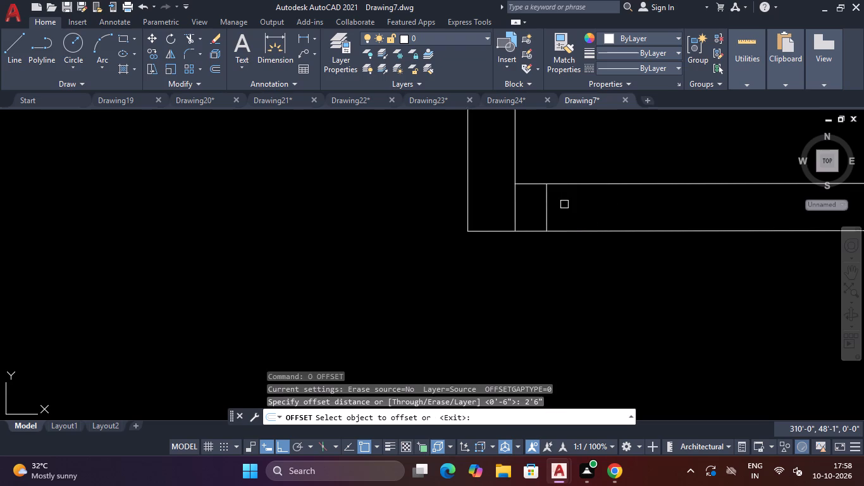
pyautogui.click(549, 205)
pyautogui.click(588, 203)
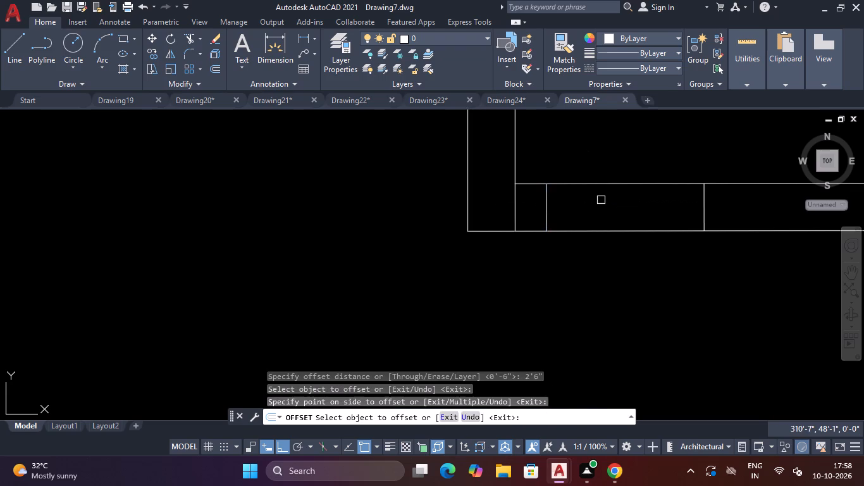
pyautogui.scroll(-1, 603, 200)
pyautogui.scroll(2, 608, 198)
pyautogui.scroll(-3, 608, 198)
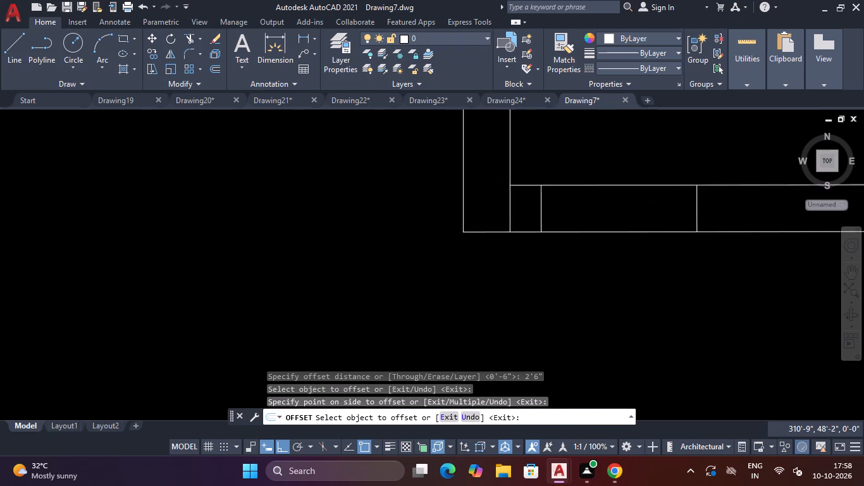
pyautogui.press('Escape')
# Trim both bottom outer wall lines between the two jamb lines to cut the 2'6" opening.
pyautogui.scroll(2, 597, 191)
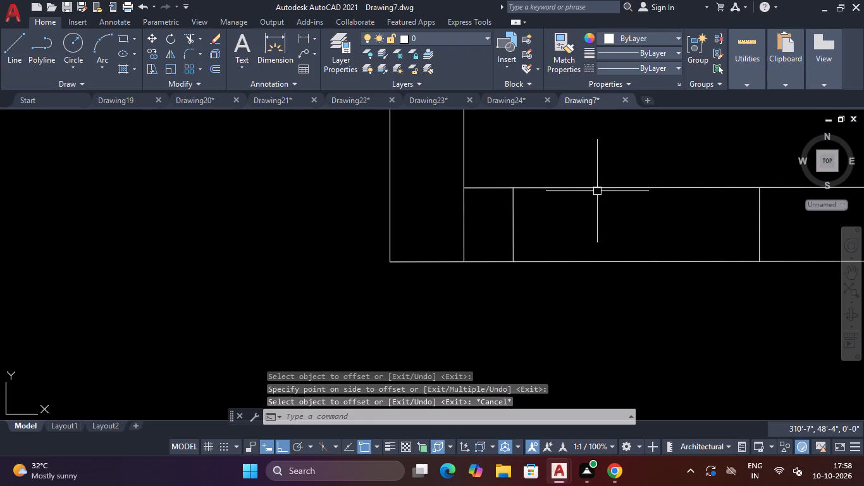
pyautogui.scroll(-3, 597, 191)
pyautogui.write('TR')
pyautogui.press('space')
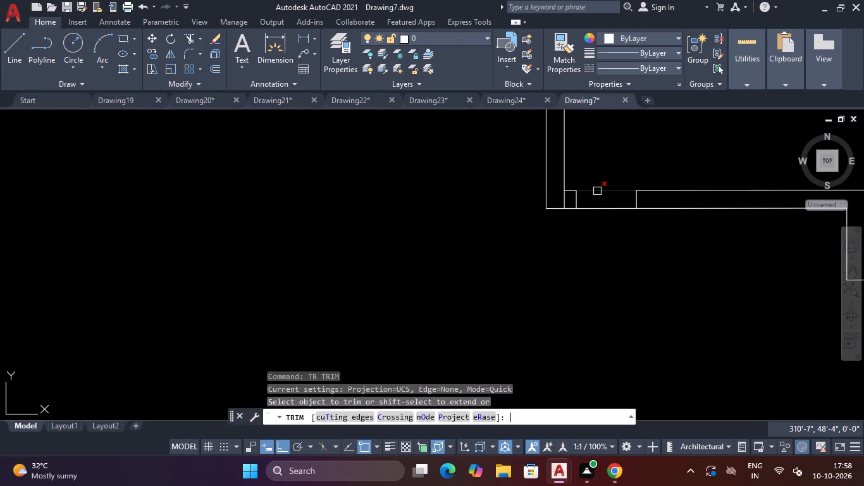
pyautogui.click(596, 178)
pyautogui.click(603, 221)
# Trim away the leftover short line across the bottom outer wall at the large room's inner bottom-left corner.
pyautogui.scroll(2, 573, 201)
pyautogui.click(568, 199)
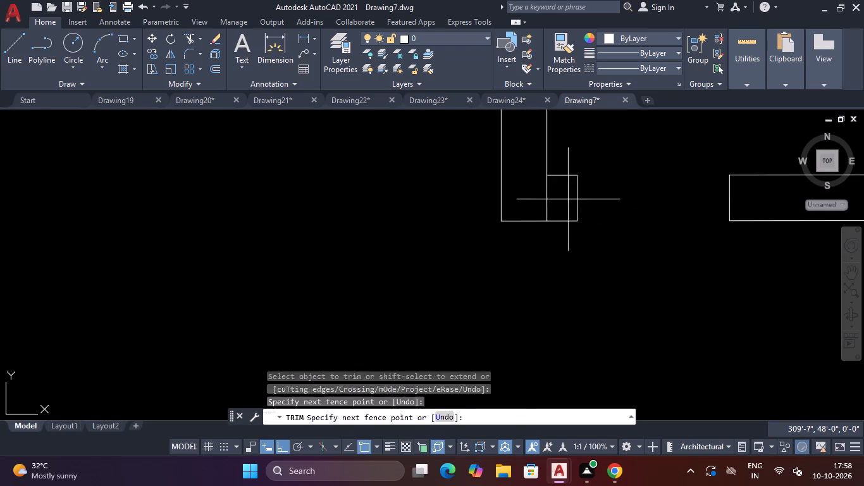
pyautogui.click(543, 199)
pyautogui.scroll(-6, 552, 194)
pyautogui.scroll(-2, 589, 143)
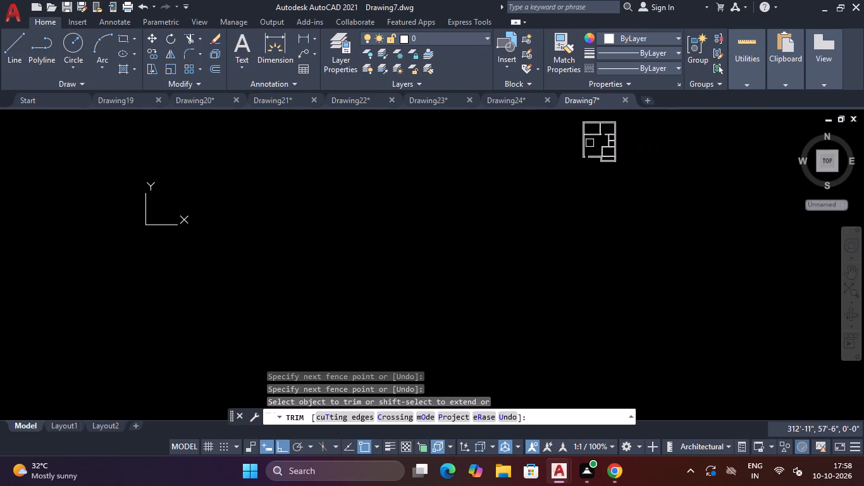
pyautogui.scroll(4, 596, 122)
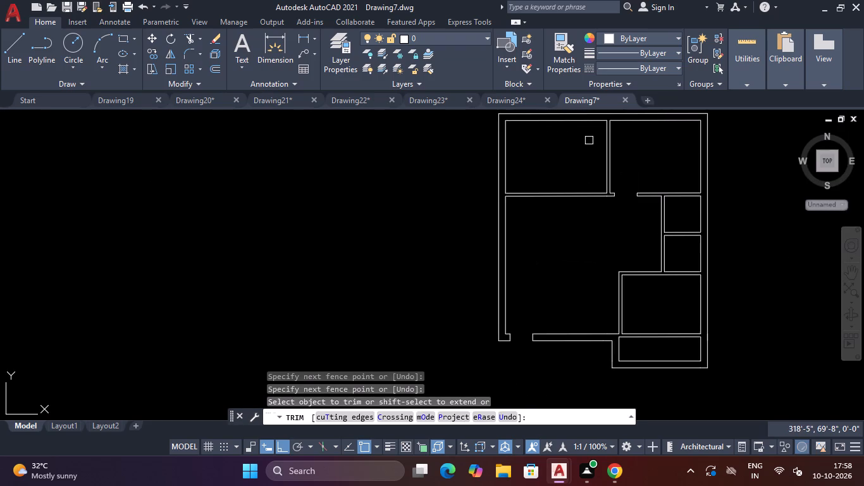
pyautogui.press('Escape')
pyautogui.press('Escape')
# Draw a short vertical line across the horizontal partition from the top-left room's inner bottom-right corner.
pyautogui.scroll(-2, 590, 140)
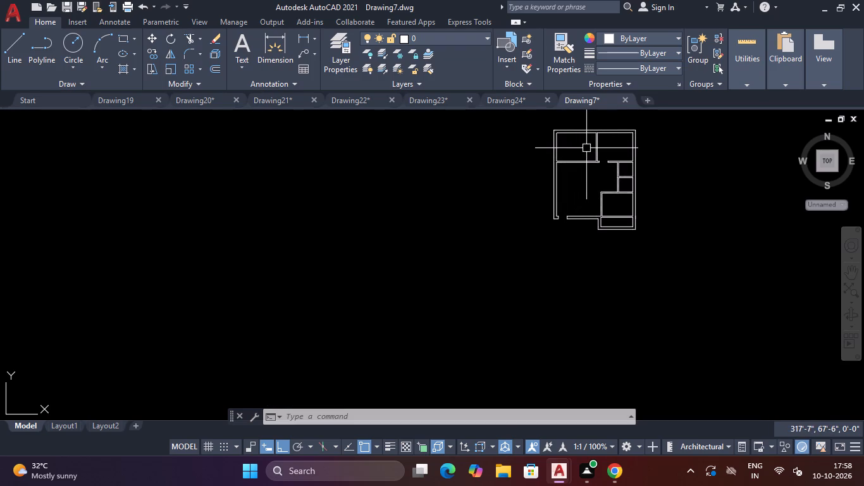
pyautogui.scroll(5, 587, 147)
pyautogui.press('Escape')
pyautogui.press('Escape')
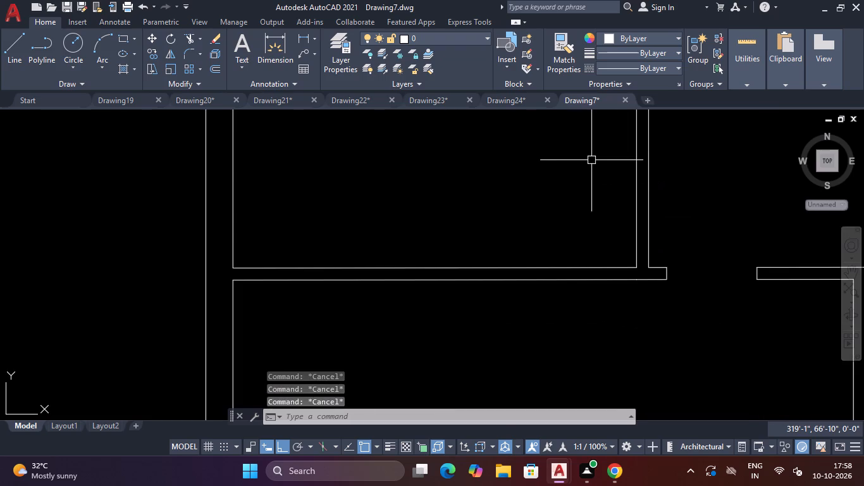
pyautogui.write('L')
pyautogui.press('space')
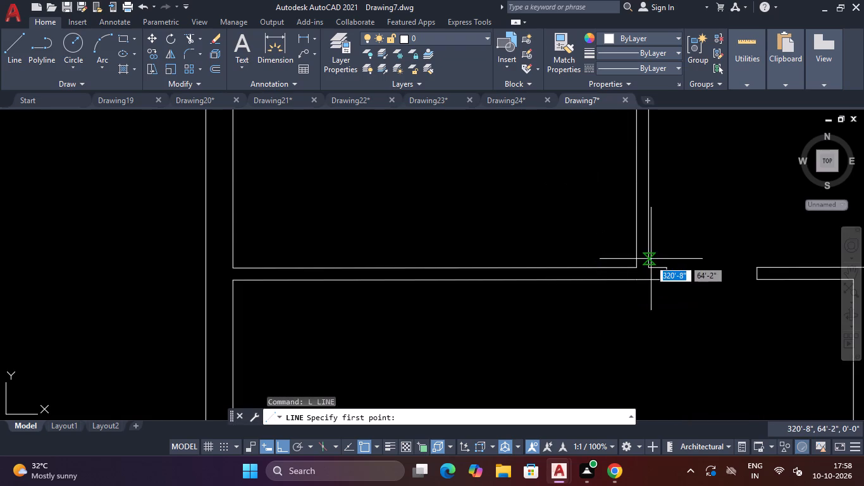
pyautogui.click(638, 268)
pyautogui.click(638, 282)
pyautogui.press('Escape')
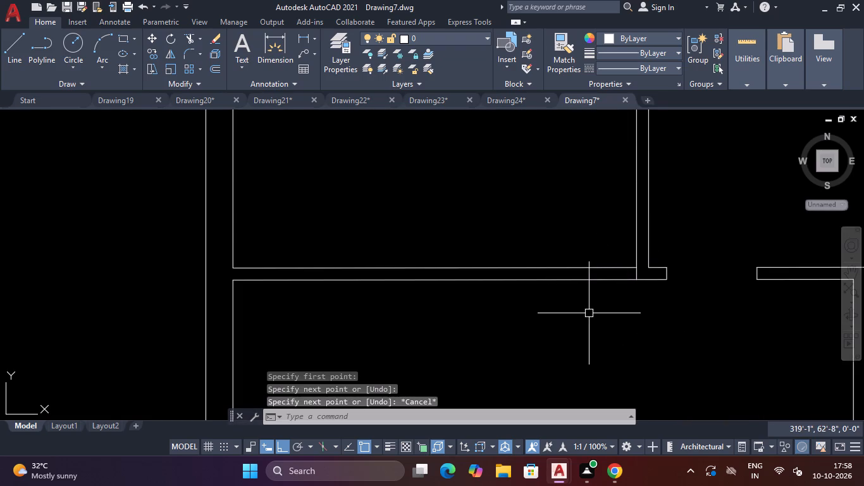
# Offset the short line across the partition by 6" toward the left outer wall to mark the door opening's first jamb.
pyautogui.write('O')
pyautogui.press('space')
pyautogui.write('6"')
pyautogui.press('Return')
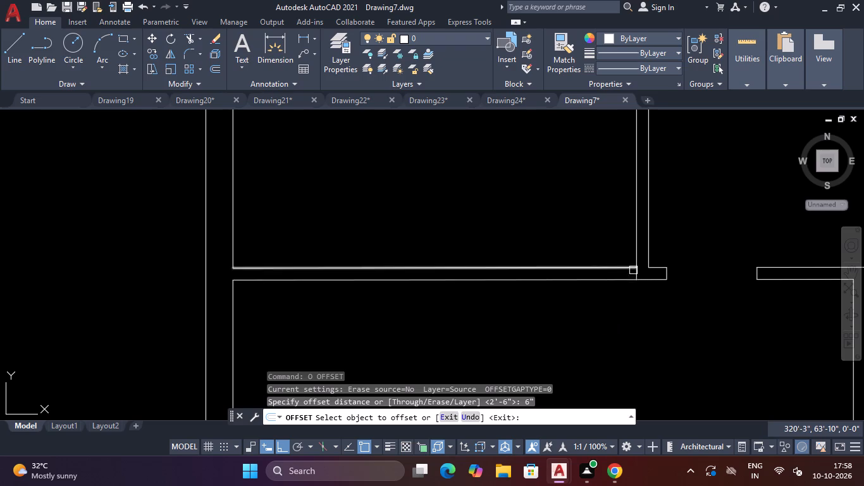
pyautogui.scroll(2, 633, 270)
pyautogui.click(637, 274)
pyautogui.click(596, 284)
pyautogui.press('Escape')
pyautogui.press('Escape')
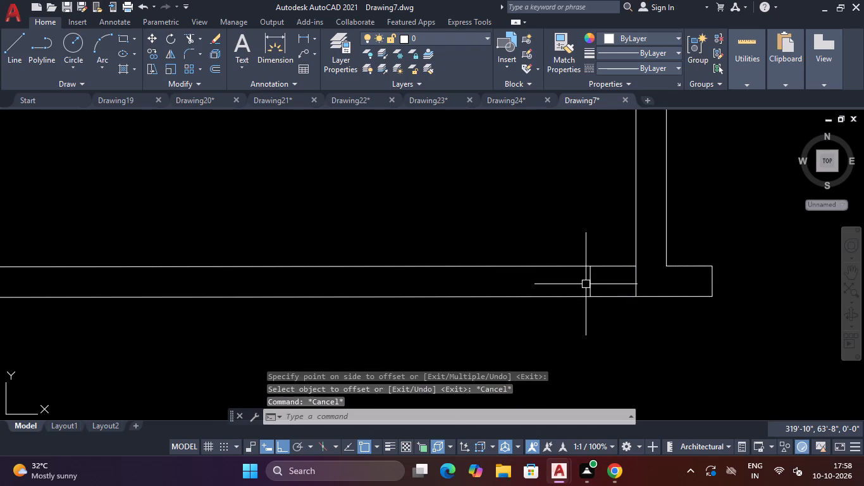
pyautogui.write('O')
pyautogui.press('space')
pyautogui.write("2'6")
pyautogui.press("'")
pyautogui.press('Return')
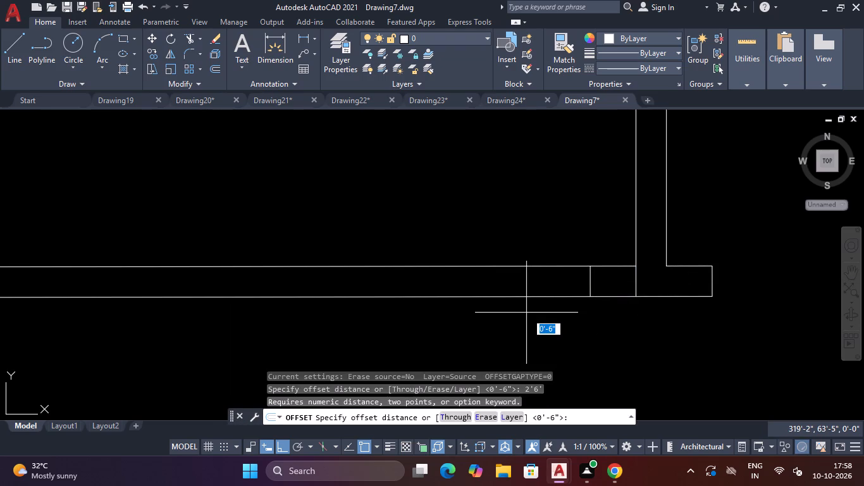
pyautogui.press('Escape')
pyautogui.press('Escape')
# Offset the first jamb line by 2'6" along the partition toward the left outer wall to mark the opening's second jamb.
pyautogui.write('O')
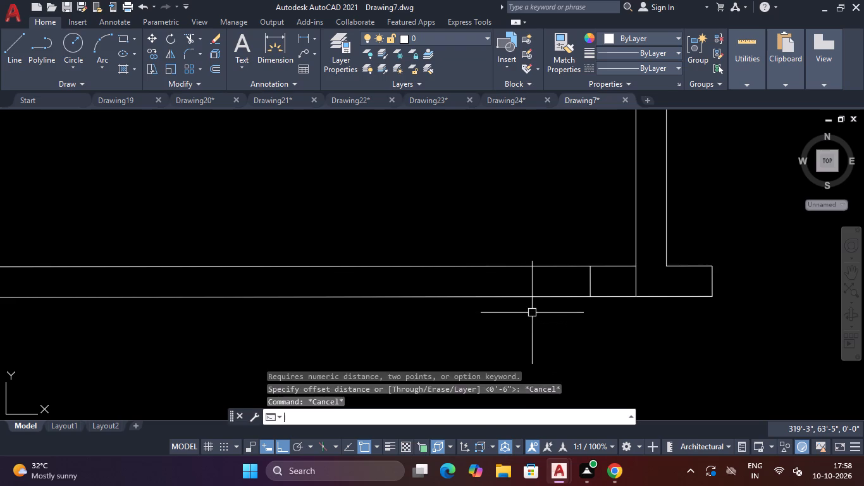
pyautogui.press('space')
pyautogui.write('2\'6"')
pyautogui.press('Return')
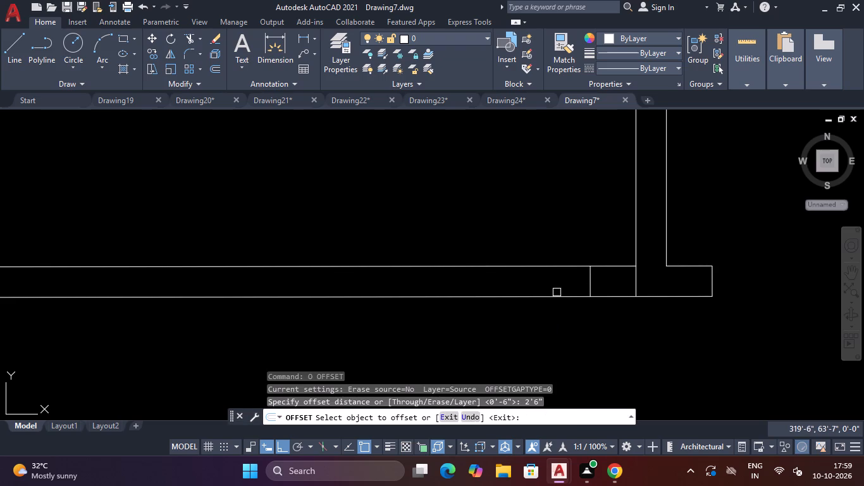
pyautogui.click(592, 274)
pyautogui.click(517, 293)
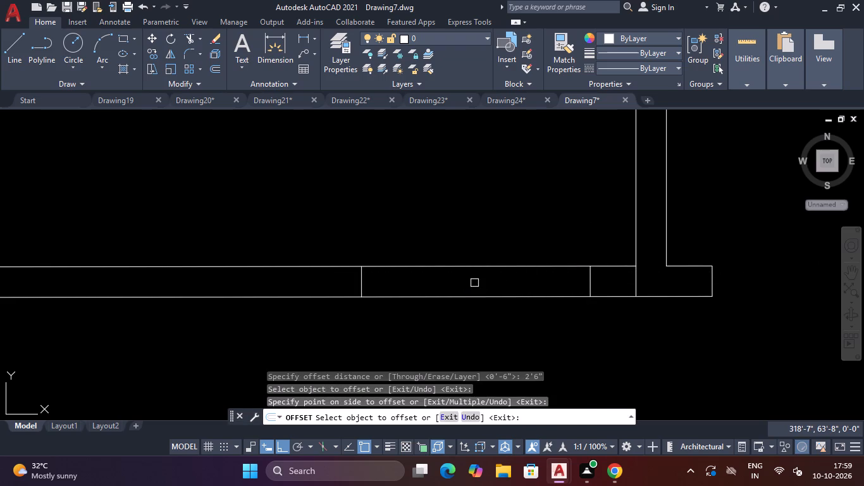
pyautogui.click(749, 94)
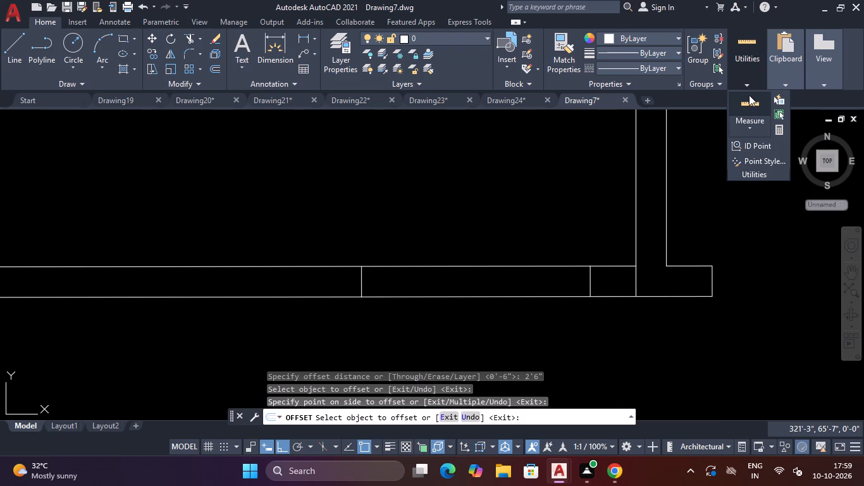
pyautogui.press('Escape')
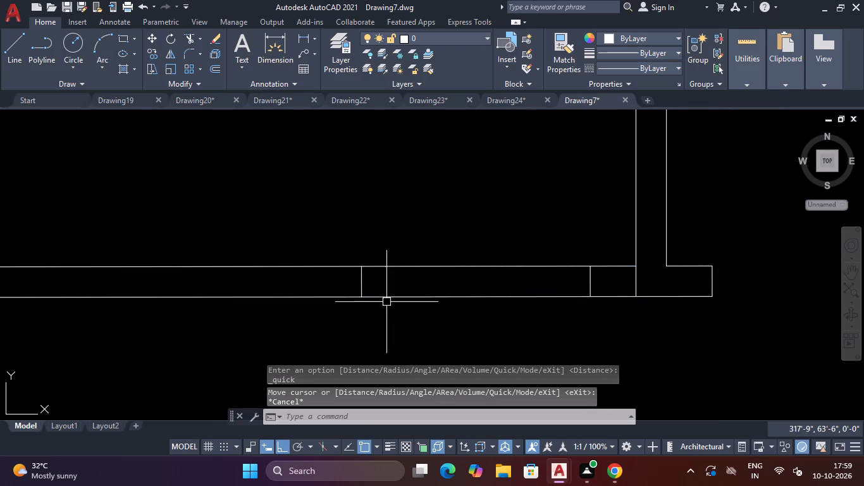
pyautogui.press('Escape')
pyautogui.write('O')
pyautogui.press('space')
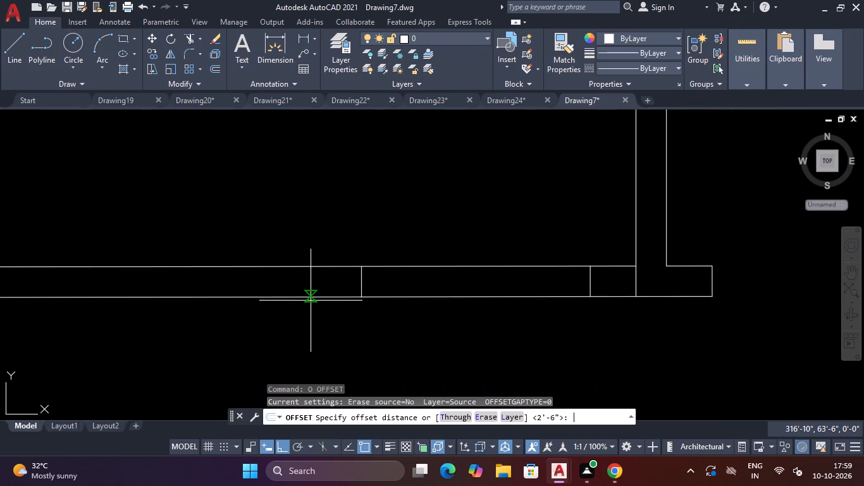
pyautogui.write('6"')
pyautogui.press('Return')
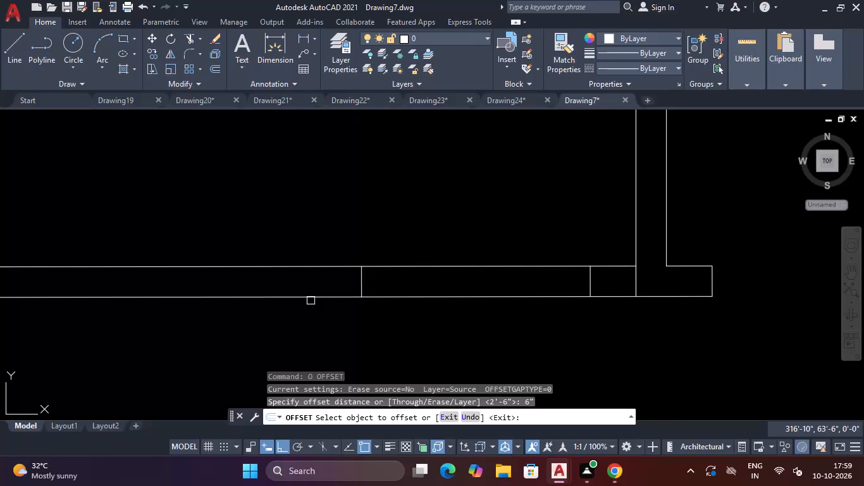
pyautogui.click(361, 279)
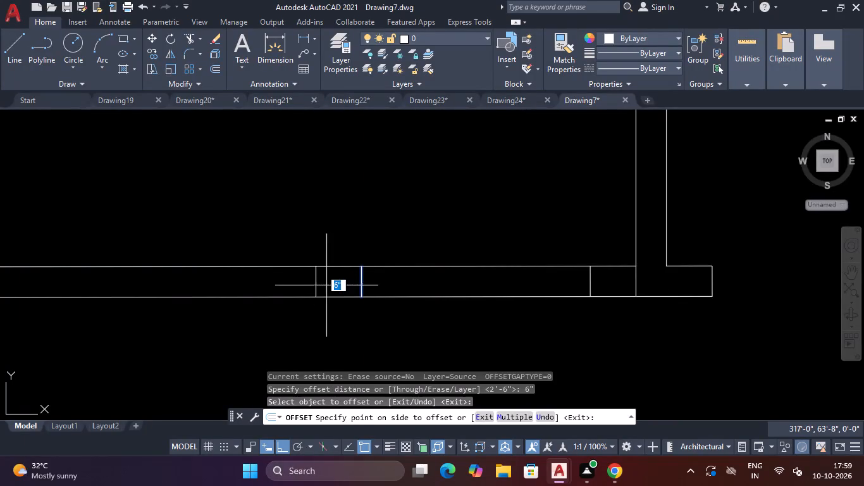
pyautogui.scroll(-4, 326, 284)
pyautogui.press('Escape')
# Offset the opening's second jamb line by 8" along the partition toward the left outer wall.
pyautogui.scroll(3, 312, 293)
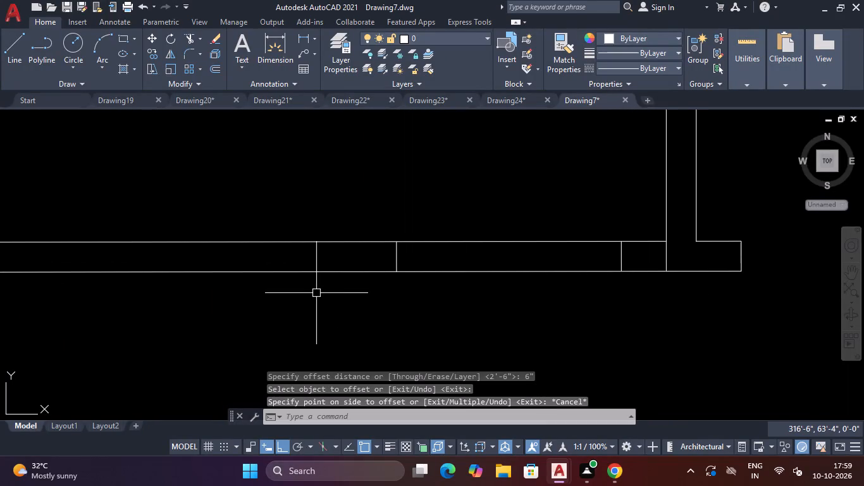
pyautogui.write('O')
pyautogui.press('space')
pyautogui.write('8"')
pyautogui.press('Return')
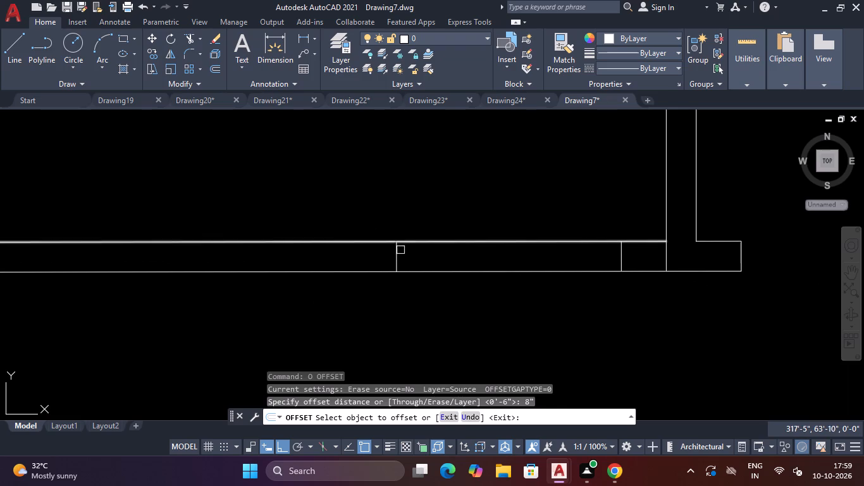
pyautogui.click(396, 258)
pyautogui.click(298, 250)
pyautogui.scroll(-2, 299, 249)
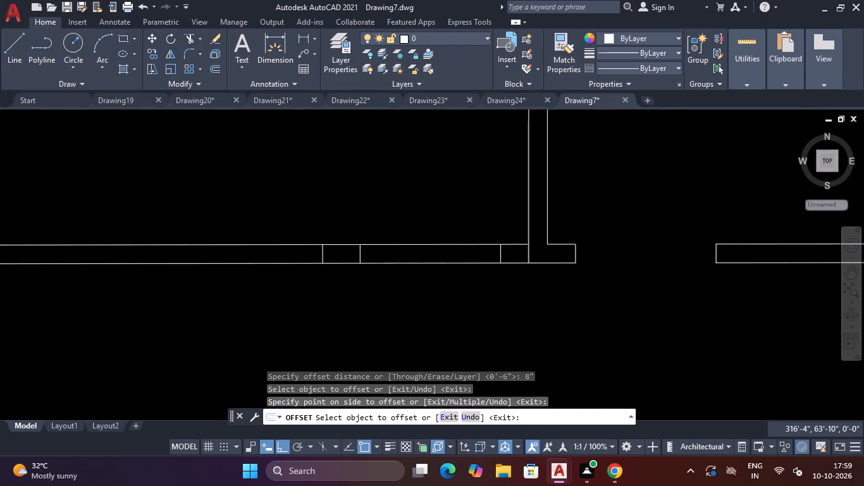
pyautogui.scroll(-2, 299, 268)
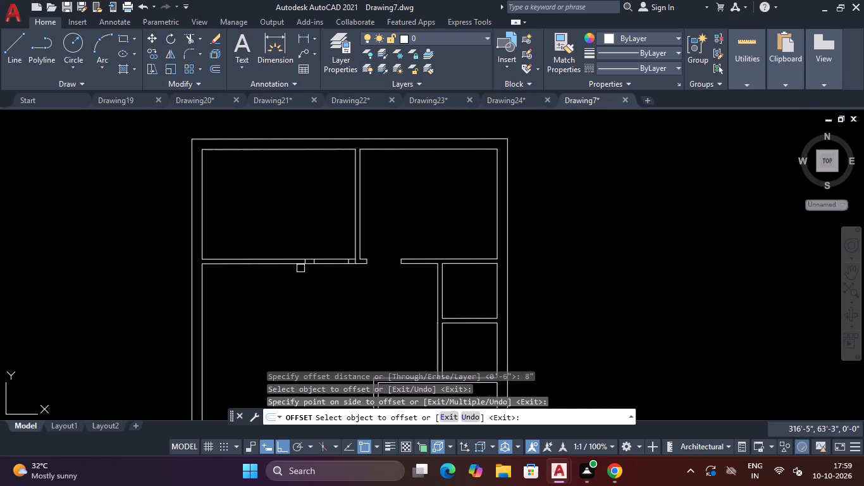
pyautogui.write('L')
pyautogui.press('space')
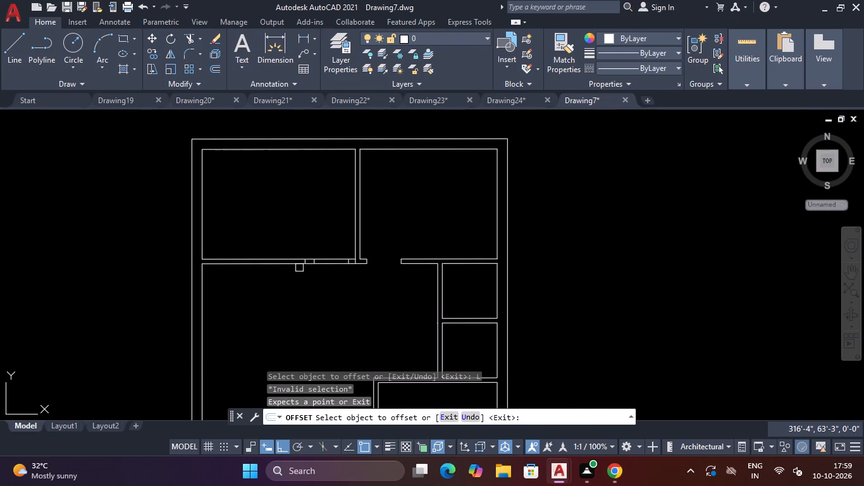
pyautogui.scroll(-3, 306, 270)
pyautogui.scroll(1, 295, 277)
pyautogui.press('Escape')
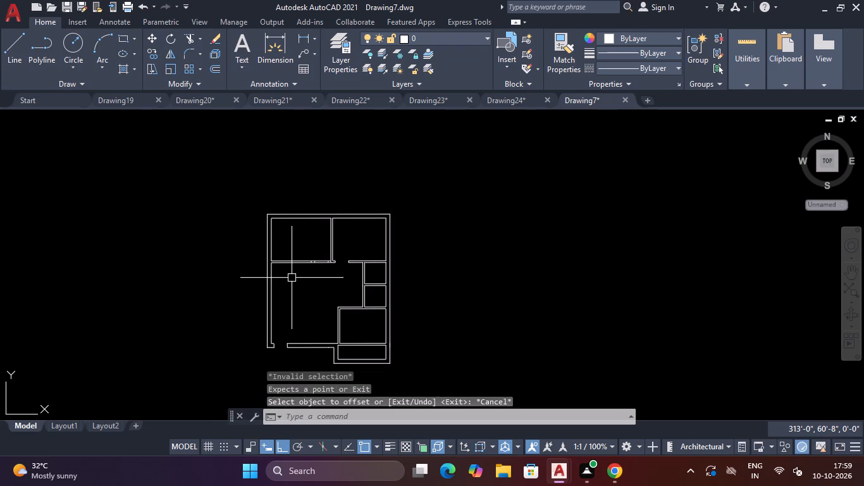
pyautogui.press('Escape')
# Measure the distance along the partition from the left outer wall's inner face to the 8" offset line with a temporary linear dimension.
pyautogui.write('DLI')
pyautogui.press('space')
pyautogui.scroll(3, 279, 252)
pyautogui.click(241, 296)
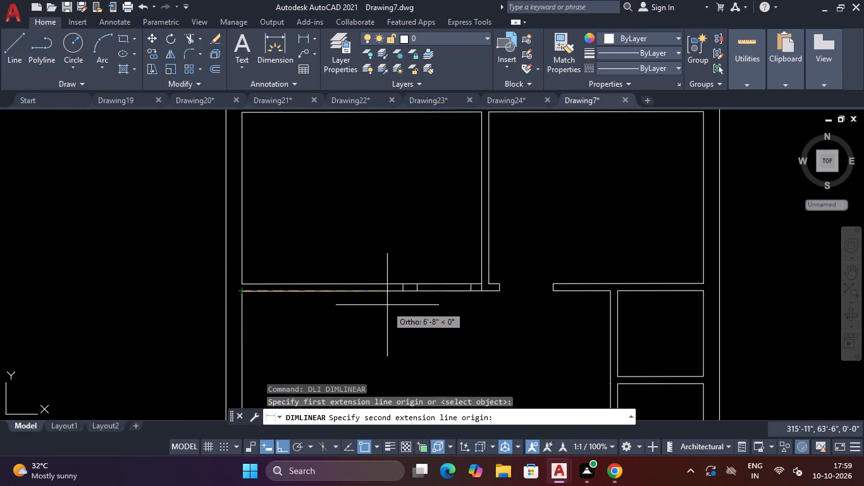
pyautogui.click(404, 294)
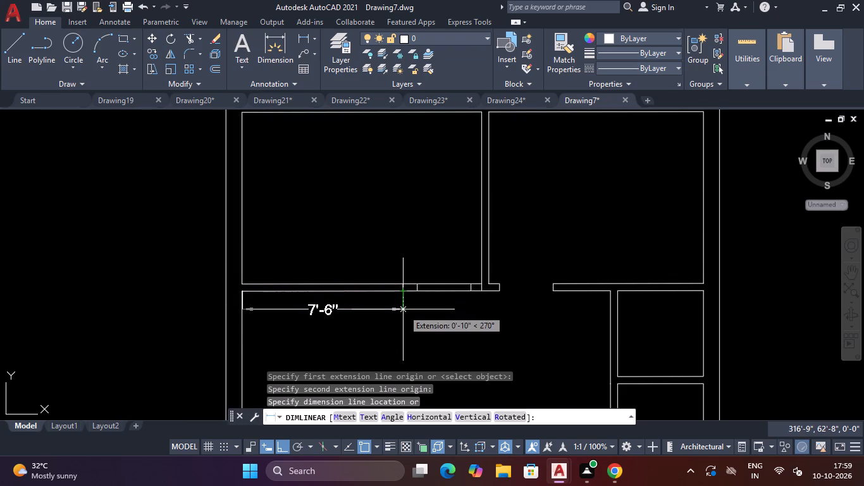
pyautogui.press('Escape')
# Offset the leftmost short line on the partition by 6" toward the left outer wall.
pyautogui.scroll(2, 395, 296)
pyautogui.write('O')
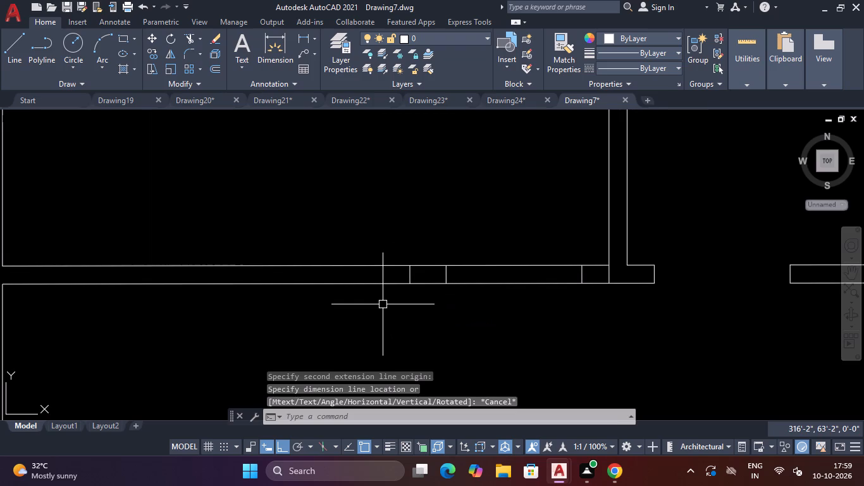
pyautogui.press('space')
pyautogui.write('6"')
pyautogui.press('Return')
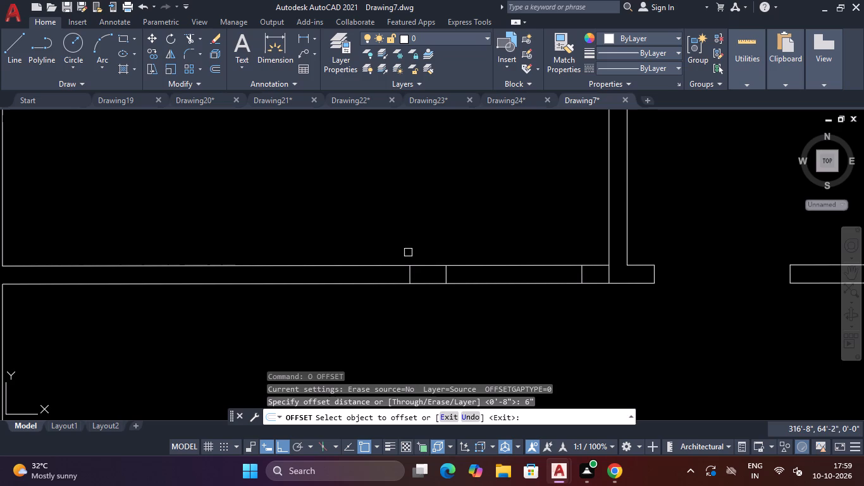
pyautogui.click(410, 278)
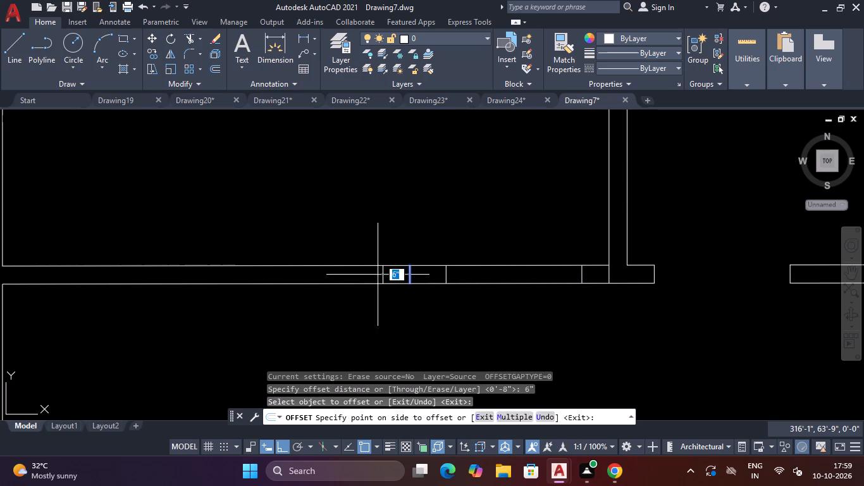
pyautogui.click(378, 275)
pyautogui.press('Escape')
# Delete the intermediate short line on the partition, 8" from the opening's second jamb.
pyautogui.scroll(-2, 378, 275)
pyautogui.scroll(4, 381, 278)
pyautogui.click(416, 264)
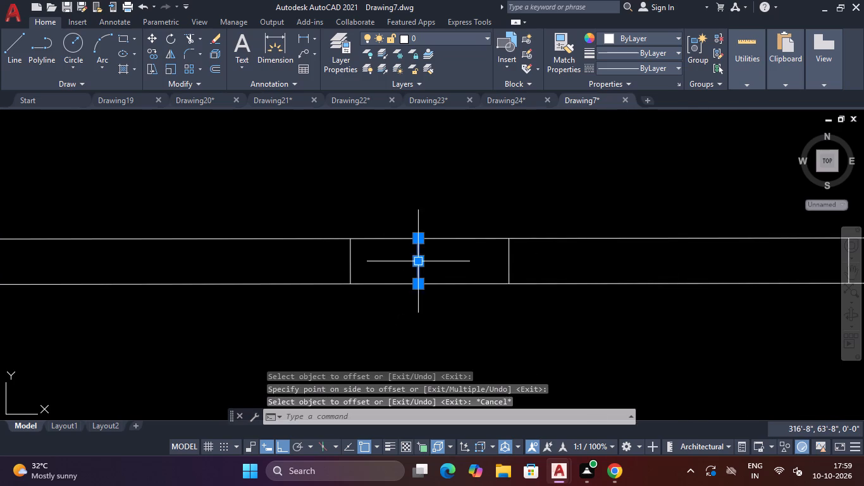
pyautogui.press('Delete')
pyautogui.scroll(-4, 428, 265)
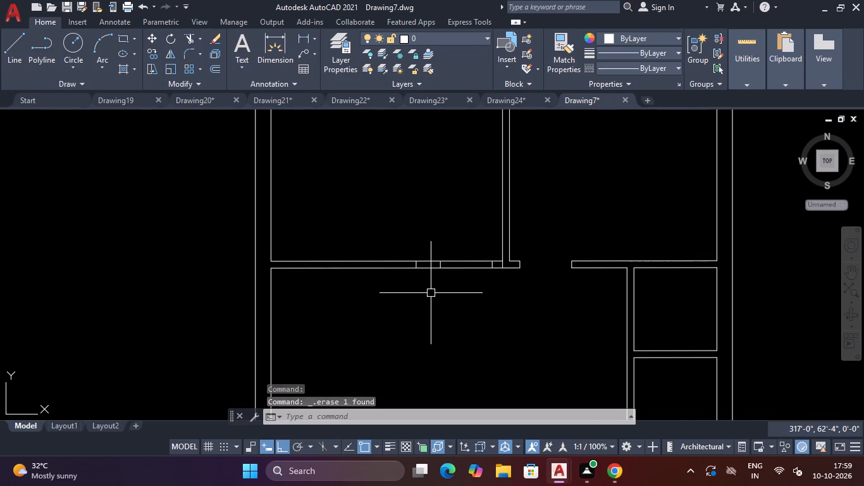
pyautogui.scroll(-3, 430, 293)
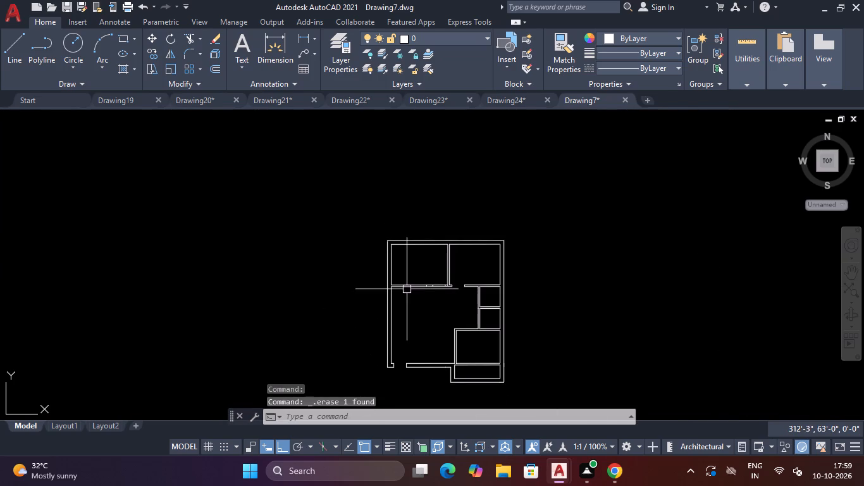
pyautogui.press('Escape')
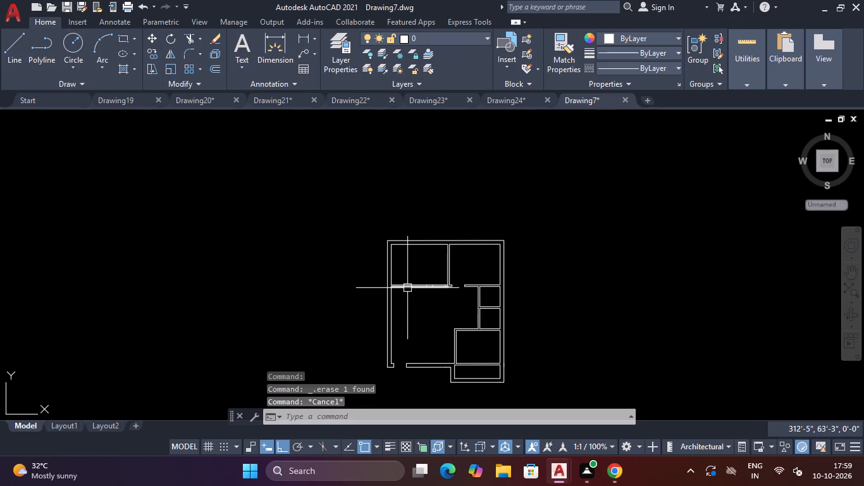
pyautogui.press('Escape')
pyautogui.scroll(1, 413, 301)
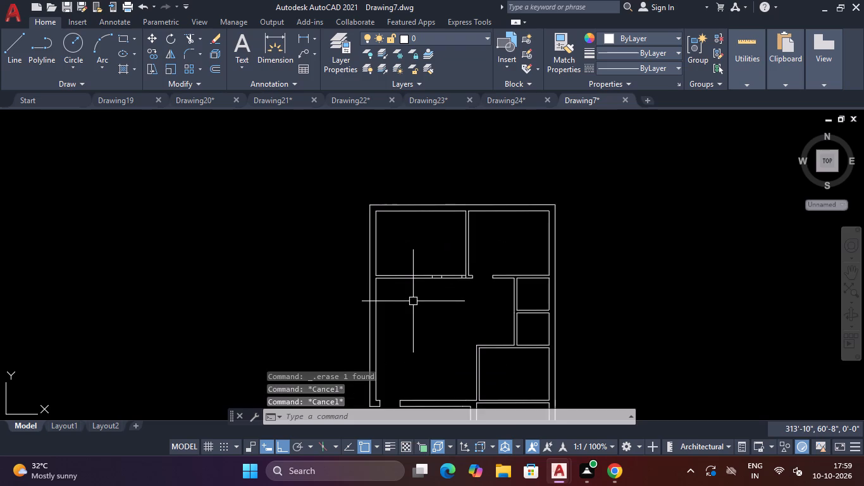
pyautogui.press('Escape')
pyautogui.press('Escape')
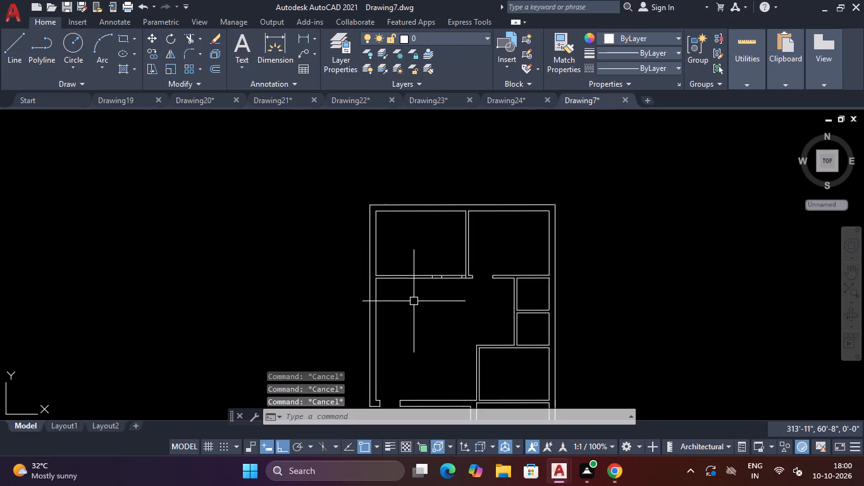
# Offset the left outer wall's inner face by 7' into the plan.
pyautogui.write('O')
pyautogui.press('space')
pyautogui.write("7'")
pyautogui.press('Return')
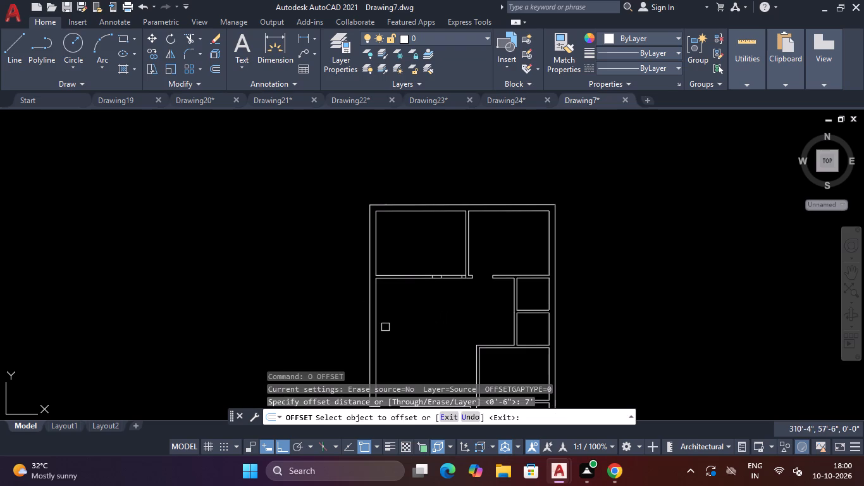
pyautogui.click(373, 327)
pyautogui.click(416, 321)
pyautogui.press('Escape')
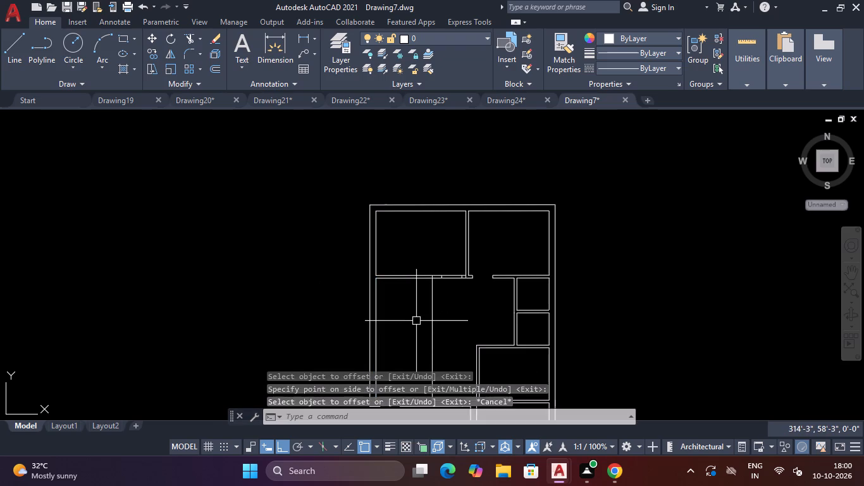
pyautogui.press('Escape')
# Trim the horizontal partition's lower line between the 7' offset line and the nearest jamb line.
pyautogui.scroll(4, 435, 277)
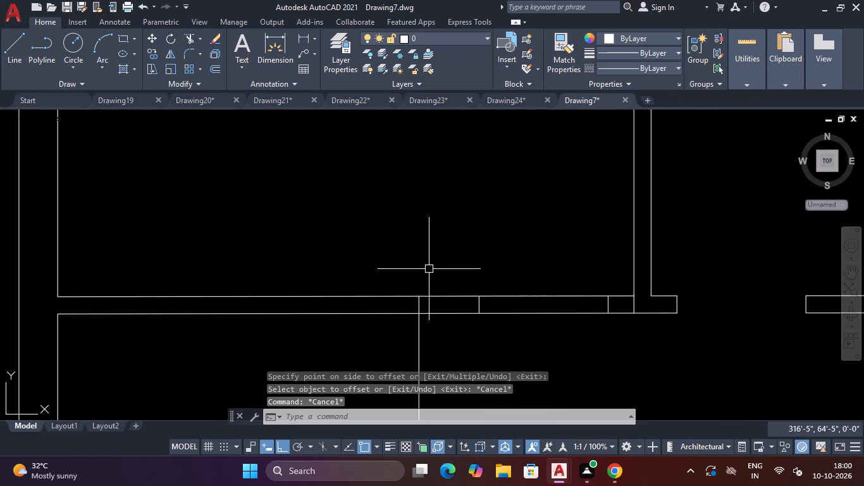
pyautogui.press('t')
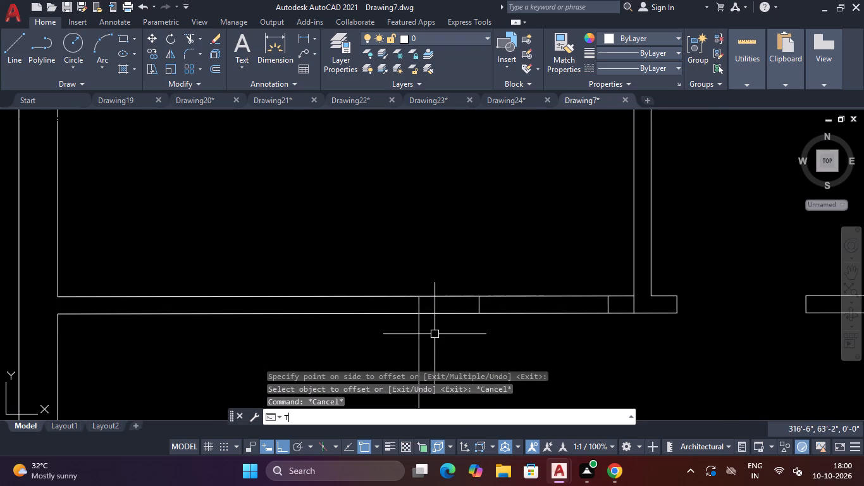
pyautogui.write('R')
pyautogui.press('space')
pyautogui.click(438, 315)
pyautogui.scroll(-3, 428, 316)
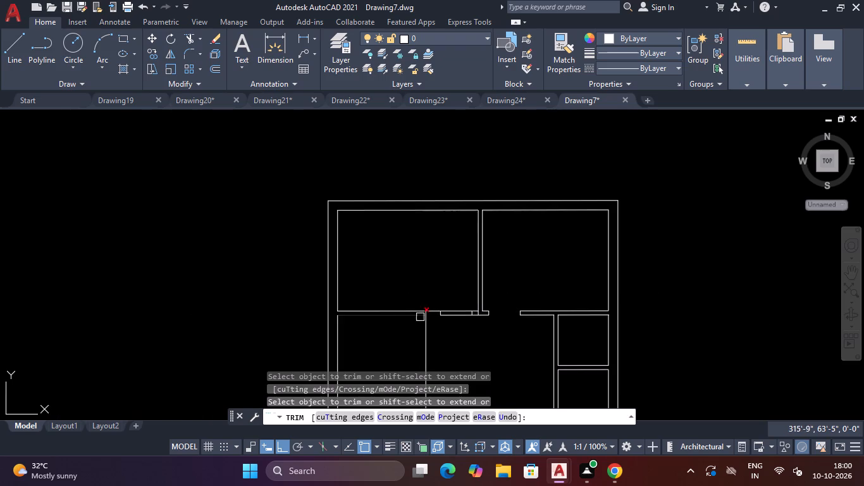
pyautogui.press('Escape')
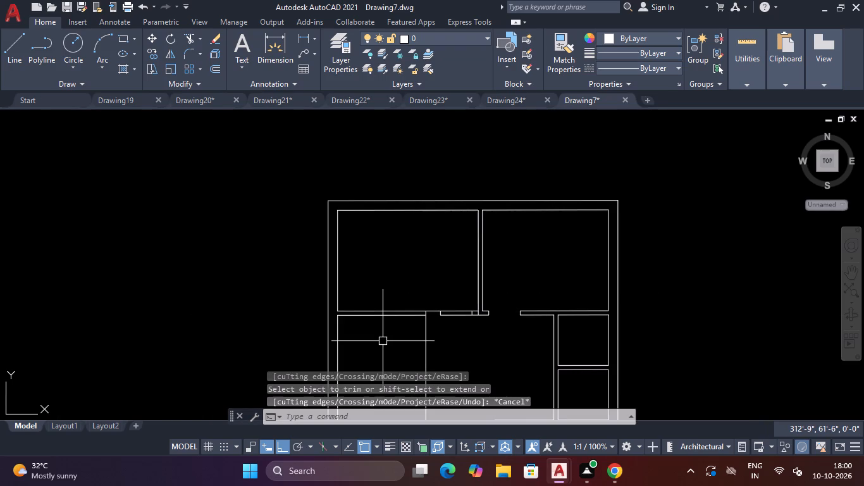
pyautogui.scroll(-1, 382, 341)
pyautogui.scroll(1, 382, 351)
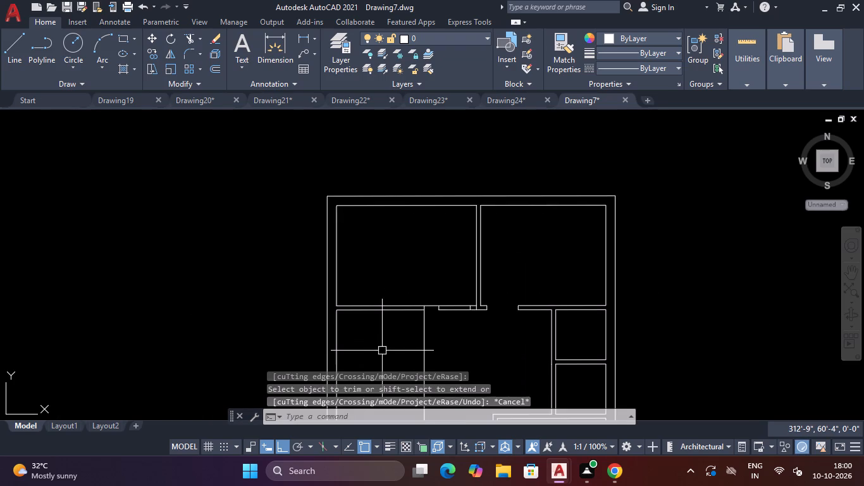
pyautogui.press('Escape')
pyautogui.press('Escape')
# Offset the shortened lower line of the horizontal partition 7' downward to bound the new room.
pyautogui.write('O')
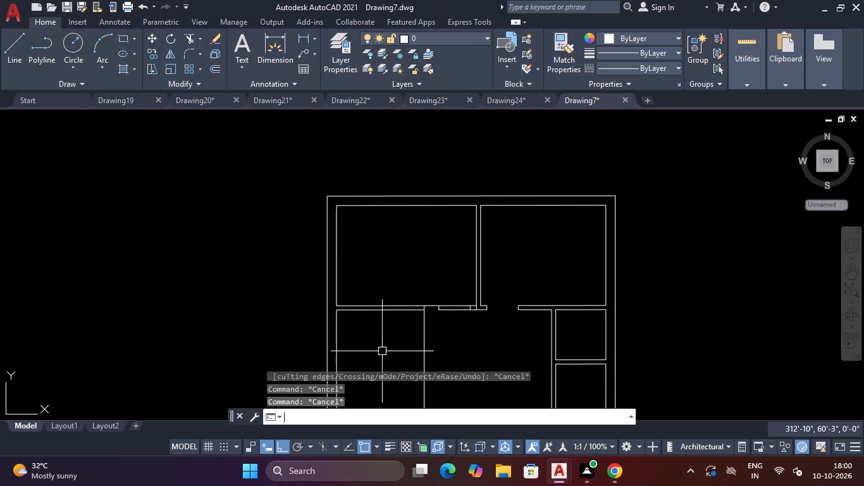
pyautogui.press('space')
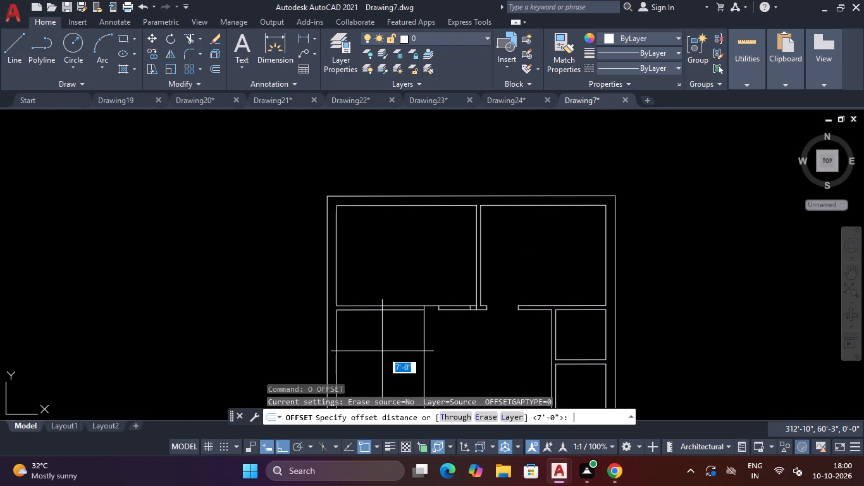
pyautogui.press('Return')
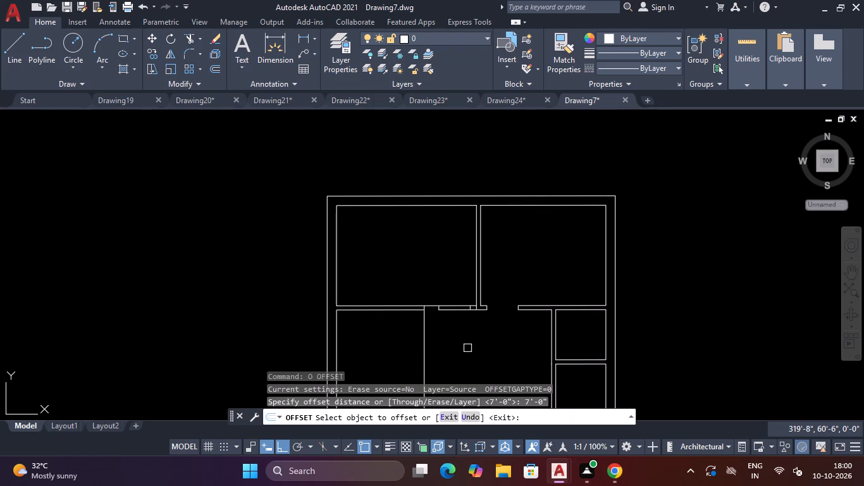
pyautogui.click(395, 311)
pyautogui.scroll(-2, 386, 340)
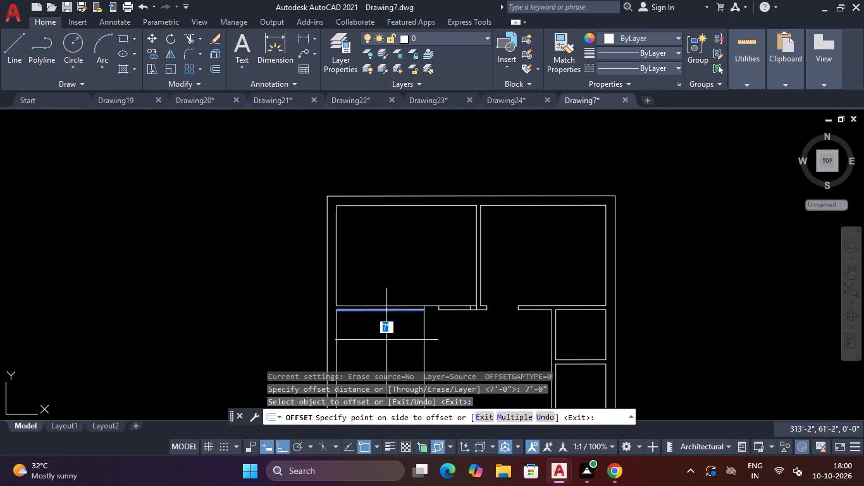
pyautogui.scroll(-3, 386, 340)
pyautogui.scroll(4, 387, 354)
pyautogui.click(380, 334)
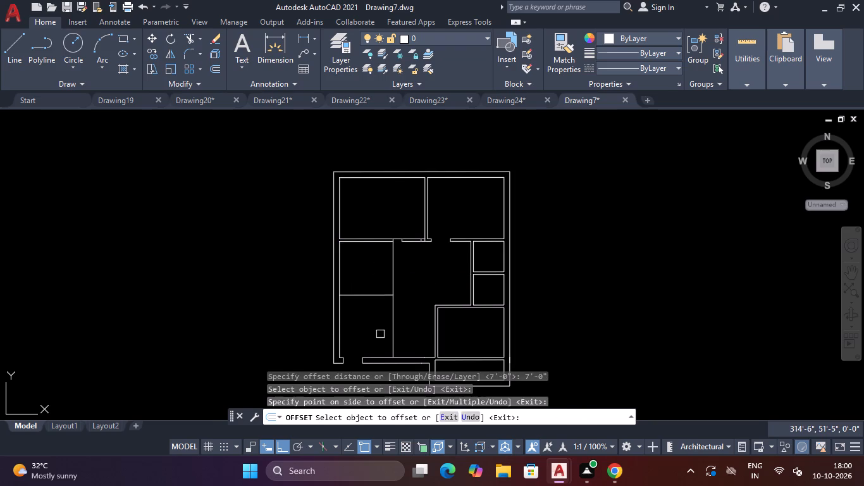
pyautogui.press('Escape')
pyautogui.press('Escape')
# Draw a line closing the gap in the partition's lower face, from the jamb line to the vertical 7' offset line.
pyautogui.write('L')
pyautogui.press('space')
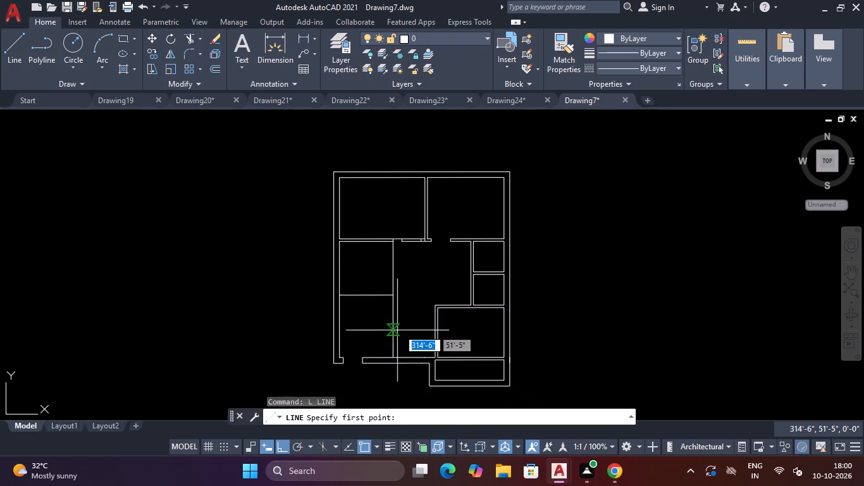
pyautogui.scroll(3, 424, 247)
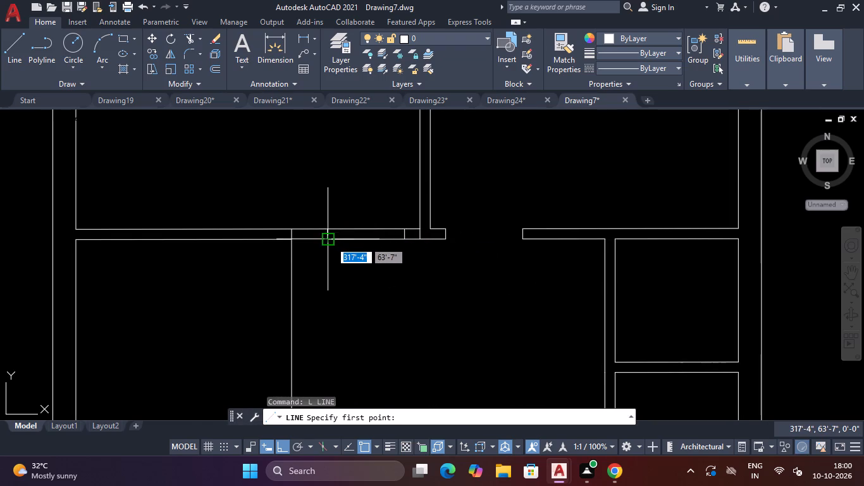
pyautogui.click(330, 241)
pyautogui.click(291, 239)
pyautogui.press('Escape')
pyautogui.scroll(-4, 291, 239)
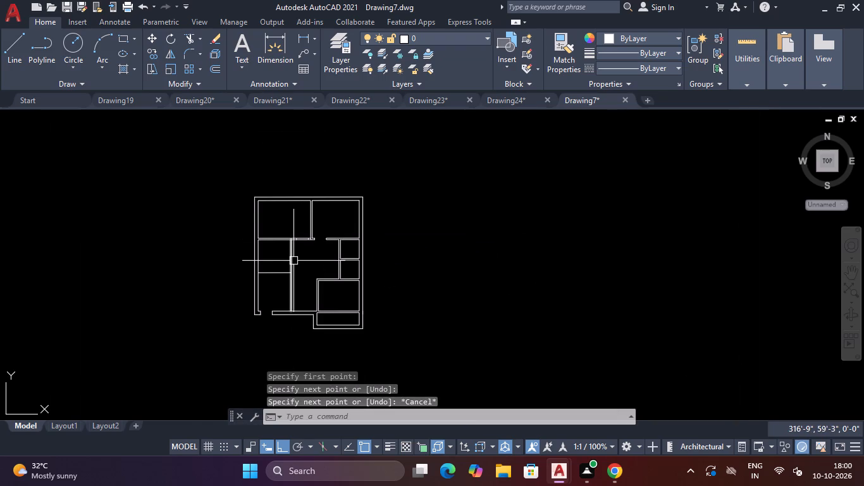
pyautogui.press('Escape')
pyautogui.press('Escape')
# Offset the new room's bottom line 4" downward to form its partition.
pyautogui.write('O')
pyautogui.press('space')
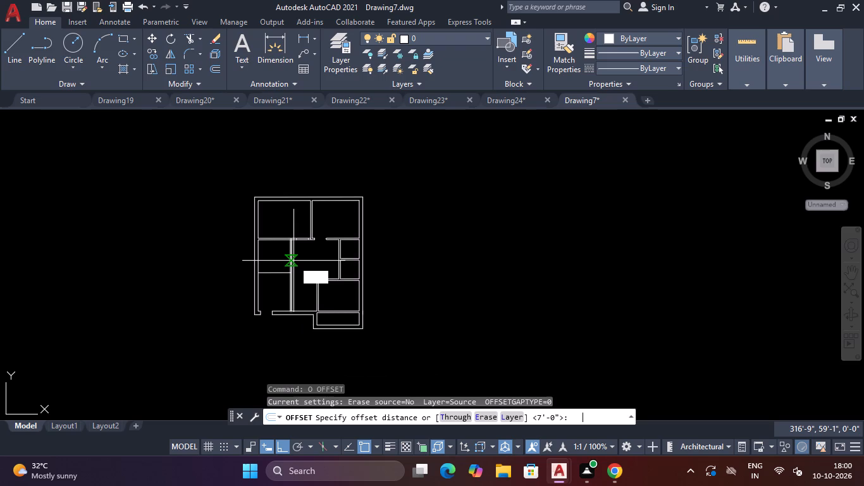
pyautogui.press('4')
pyautogui.hotkey('shift', '"')
pyautogui.press('Return')
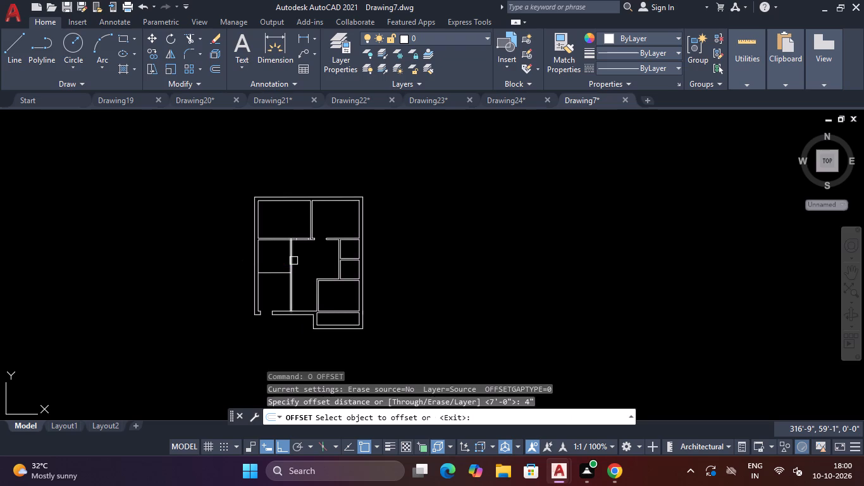
pyautogui.click(271, 276)
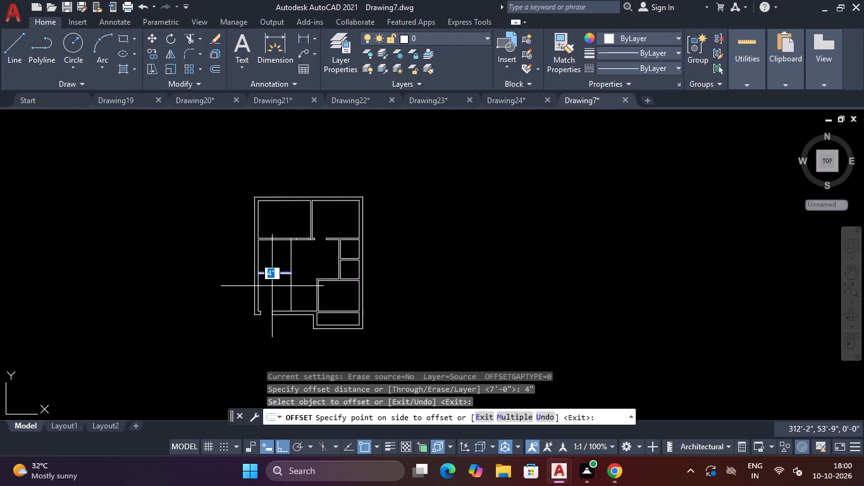
pyautogui.click(272, 290)
pyautogui.press('Escape')
pyautogui.press('Escape')
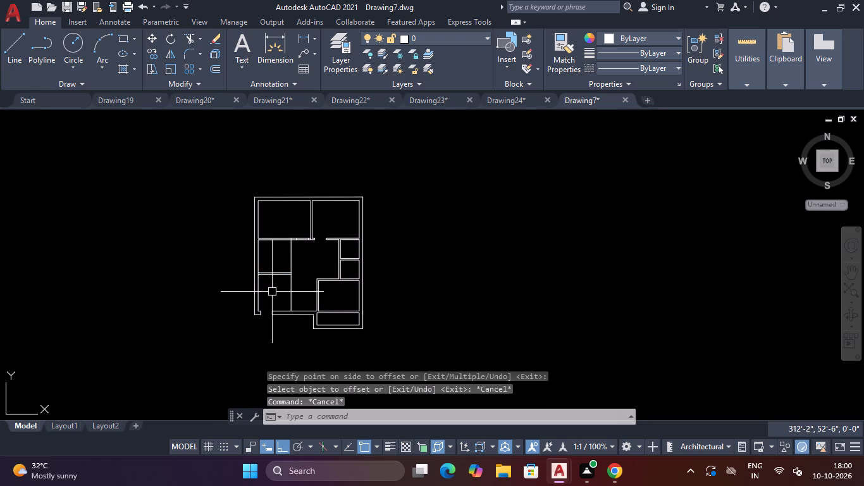
pyautogui.press('Escape')
# Offset the new room's right vertical line 4" toward the left outer wall to form the side partition.
pyautogui.scroll(2, 298, 250)
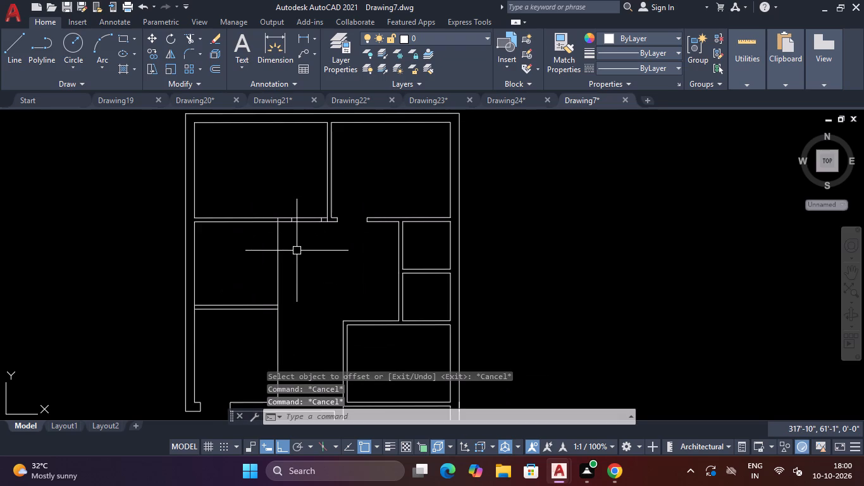
pyautogui.write('O')
pyautogui.press('space')
pyautogui.press('space')
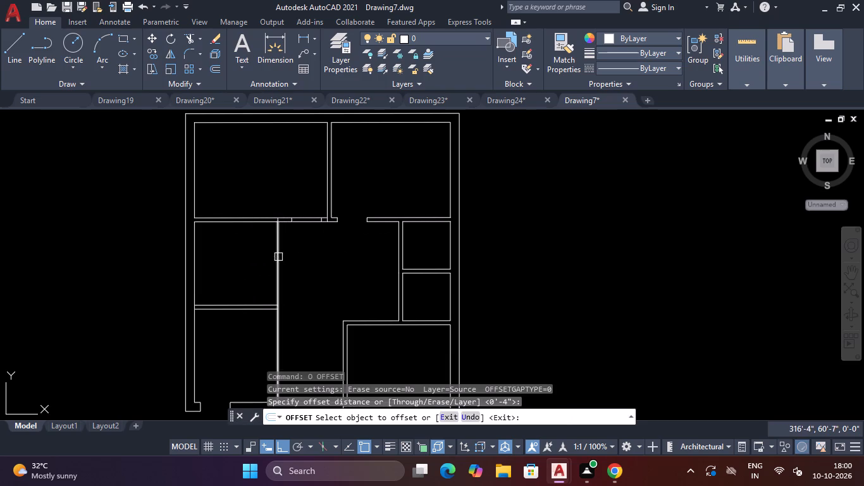
pyautogui.click(278, 258)
pyautogui.click(254, 260)
pyautogui.press('Escape')
pyautogui.scroll(-2, 289, 291)
pyautogui.scroll(3, 281, 312)
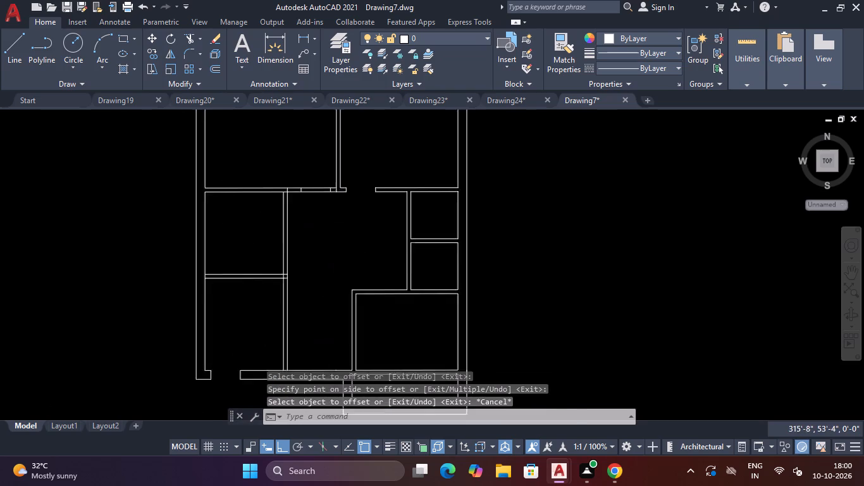
pyautogui.press('Escape')
pyautogui.press('Escape')
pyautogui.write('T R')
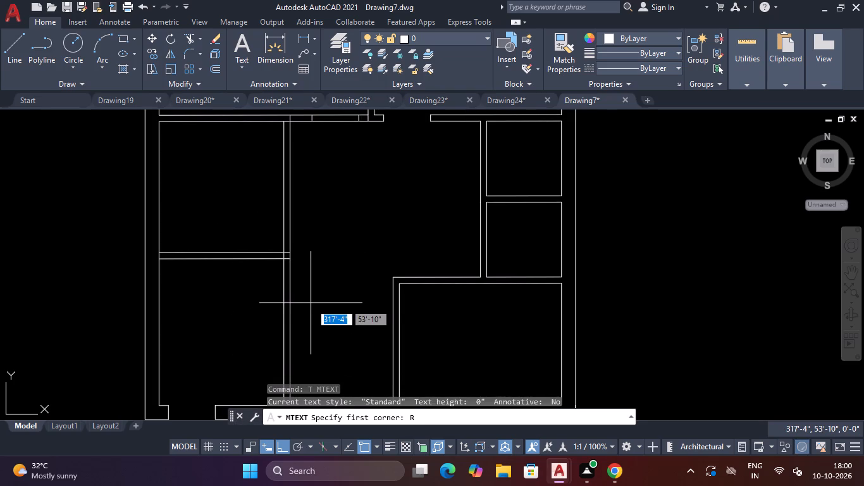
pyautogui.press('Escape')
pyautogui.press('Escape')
# Trim both vertical side partition lines below the new room's bottom partition.
pyautogui.write('TR')
pyautogui.press('space')
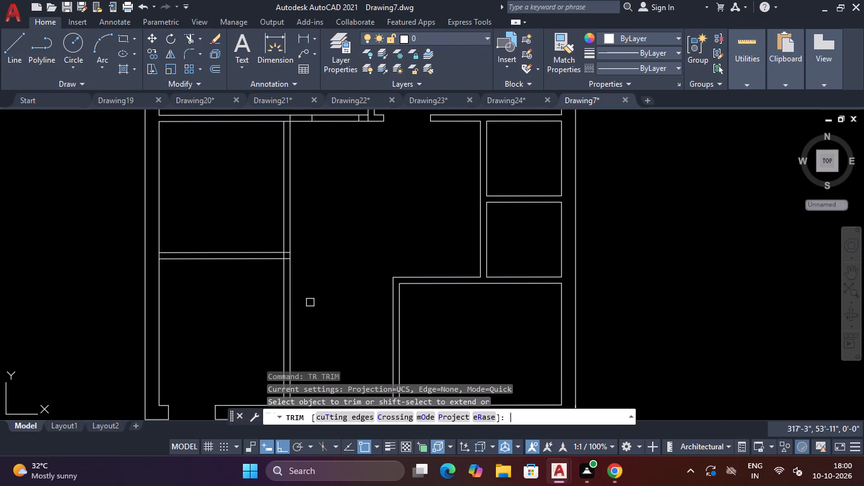
pyautogui.click(310, 302)
pyautogui.click(279, 296)
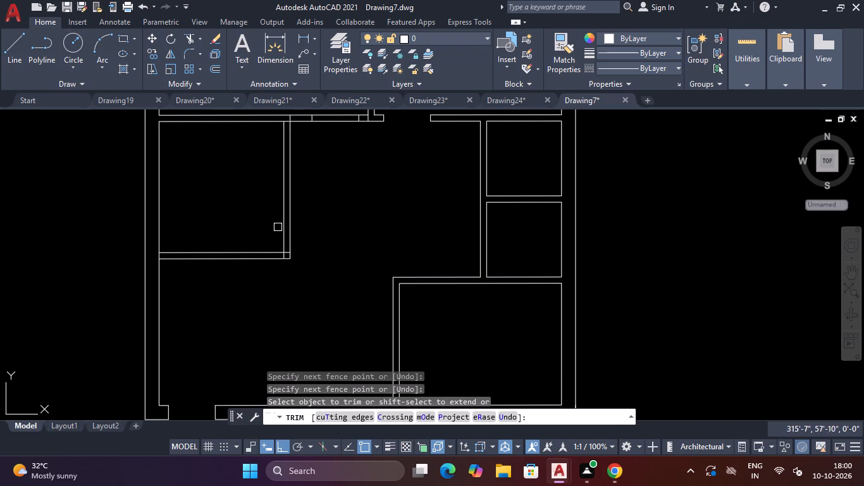
# Trim both faces of the upper horizontal partition between the two jamb lines to cut the door opening.
pyautogui.scroll(-4, 276, 222)
pyautogui.scroll(7, 283, 207)
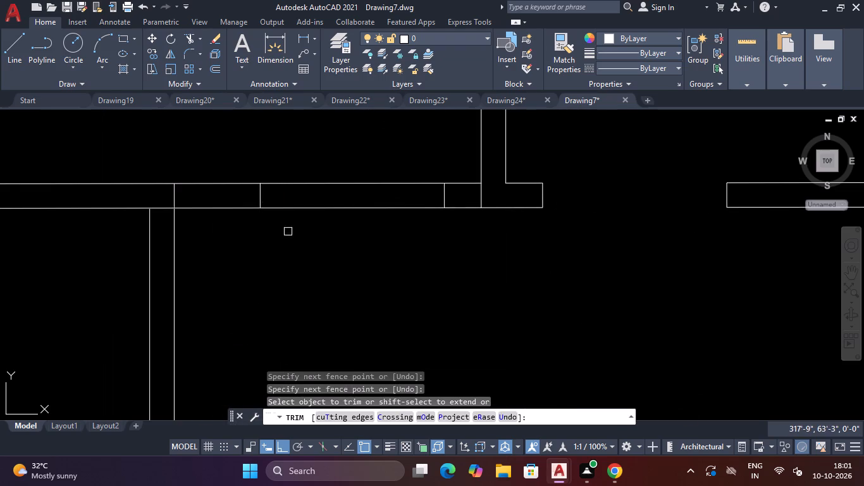
pyautogui.click(288, 232)
pyautogui.click(310, 156)
# Trim the overlapping lines where the new room's side partition meets the upper horizontal partition.
pyautogui.moveTo(189, 194); pyautogui.dragTo(168, 196)
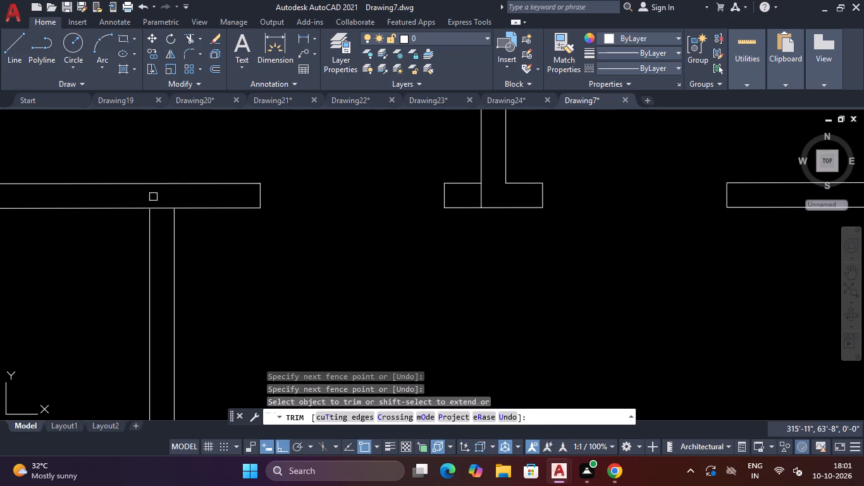
pyautogui.moveTo(164, 190); pyautogui.dragTo(164, 197)
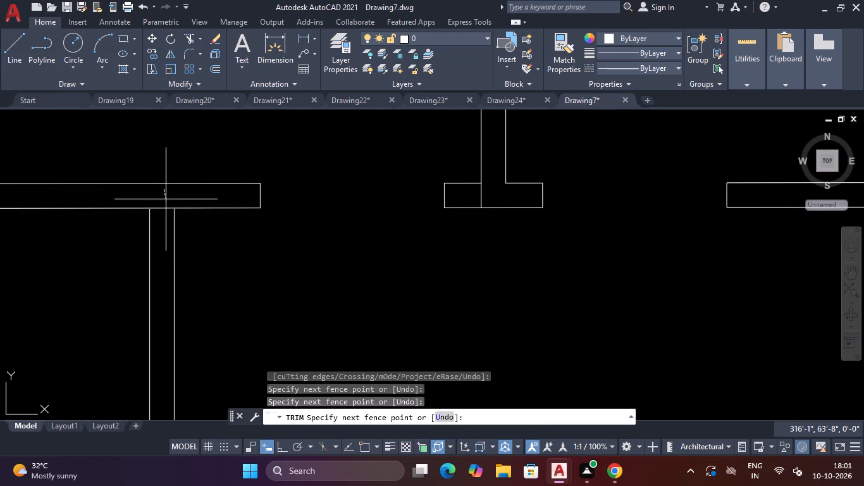
pyautogui.press('Escape')
pyautogui.press('space')
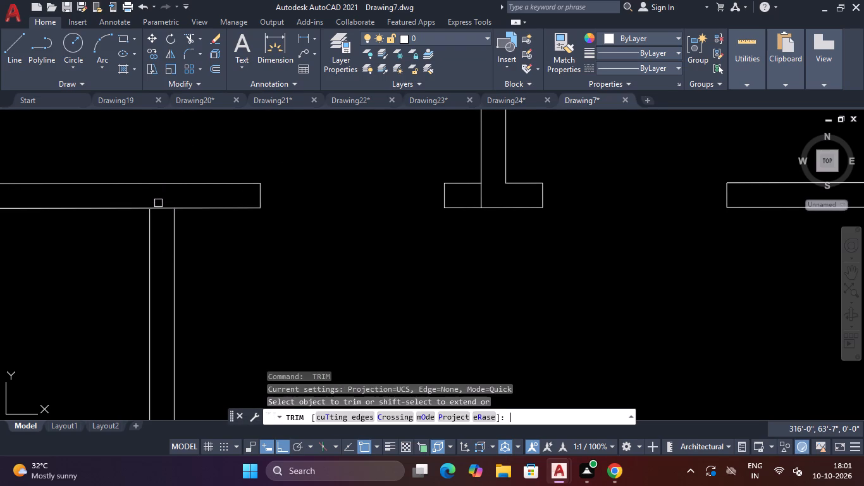
pyautogui.keyDown('shift'); pyautogui.click(148, 241); pyautogui.keyUp('shift')
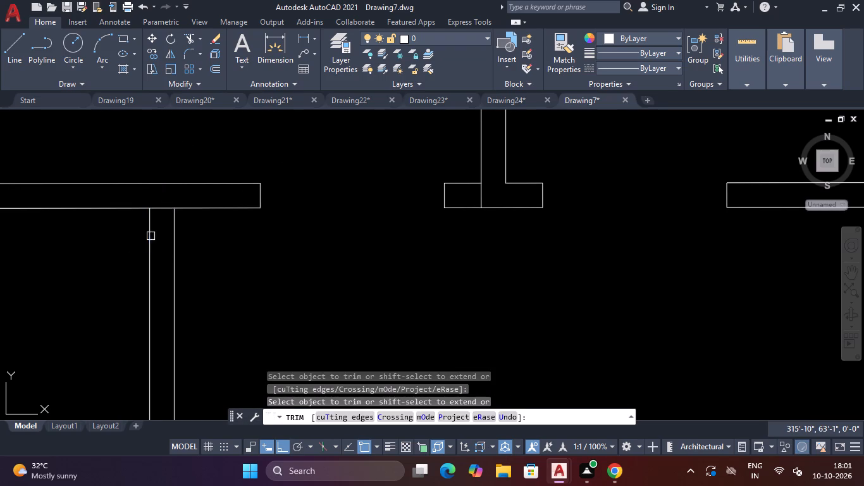
pyautogui.click(158, 208)
# Trim the overlapping inner lines at the new room's bottom-right partition corner.
pyautogui.scroll(-2, 172, 230)
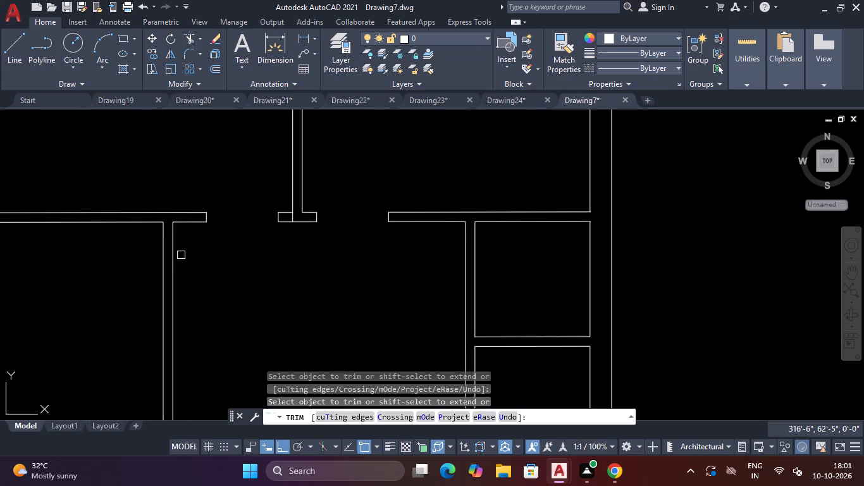
pyautogui.scroll(-2, 185, 272)
pyautogui.scroll(4, 170, 332)
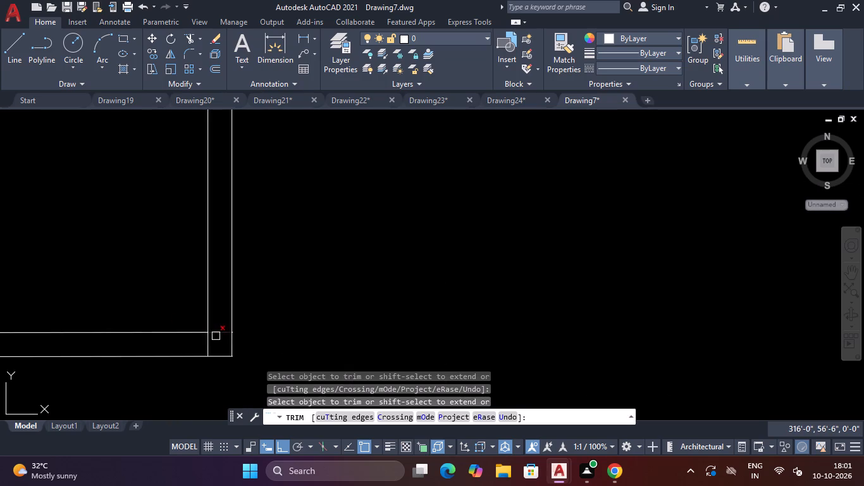
pyautogui.click(216, 335)
pyautogui.click(208, 342)
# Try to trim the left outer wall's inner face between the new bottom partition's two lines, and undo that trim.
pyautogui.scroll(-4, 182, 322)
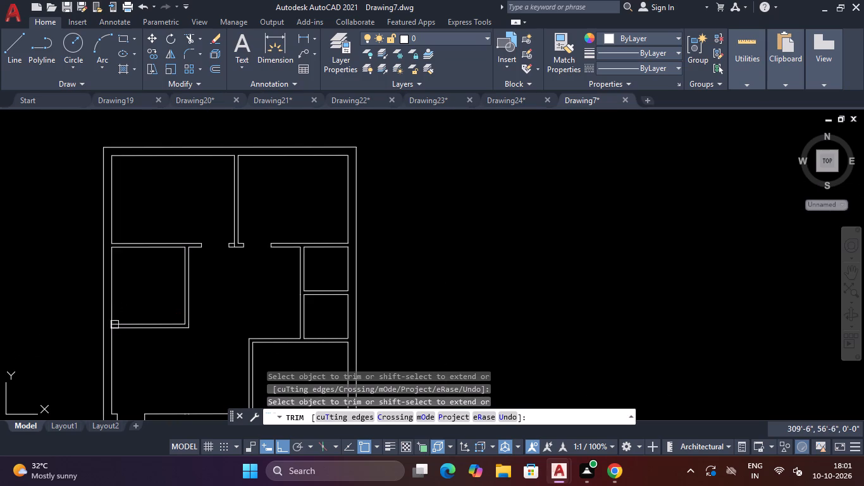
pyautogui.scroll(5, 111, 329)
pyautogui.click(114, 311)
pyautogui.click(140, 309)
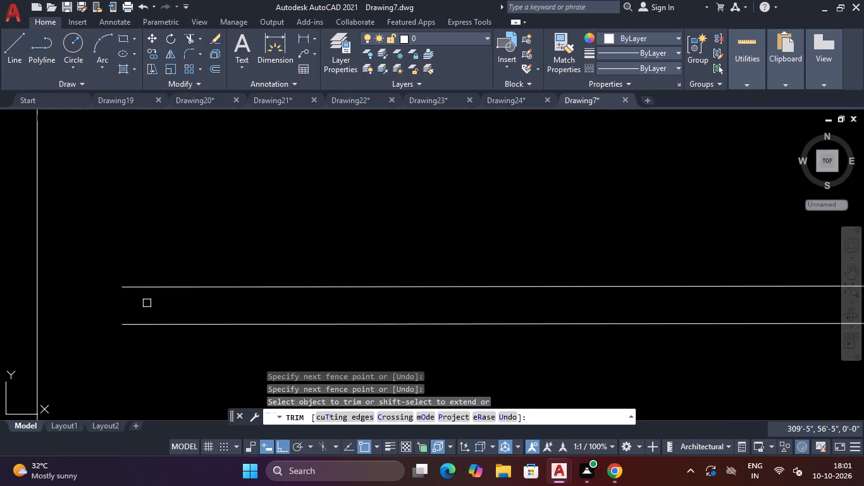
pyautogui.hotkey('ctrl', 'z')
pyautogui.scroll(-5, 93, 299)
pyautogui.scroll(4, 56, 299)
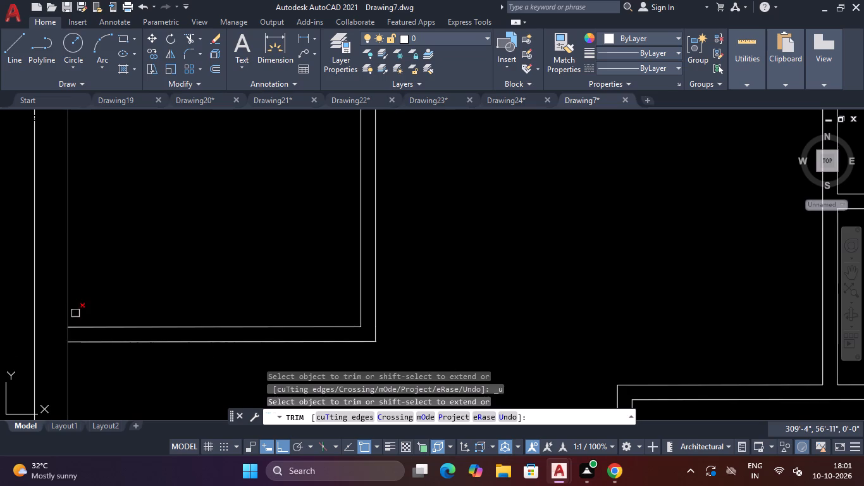
# Clean up the junction of the new room's bottom partition and left outer wall, trimming the wall's inner face between the partition lines.
pyautogui.keyDown('shift'); pyautogui.click(85, 328); pyautogui.keyUp('shift')
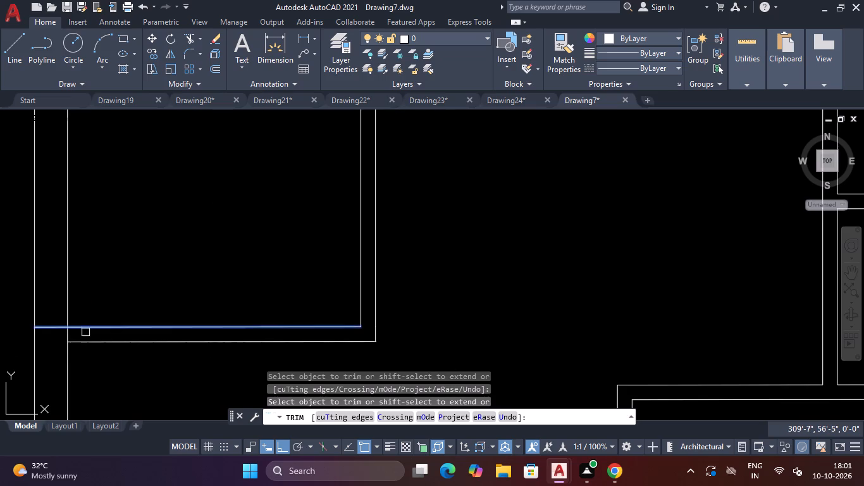
pyautogui.keyDown('shift'); pyautogui.click(85, 340); pyautogui.keyUp('shift')
pyautogui.scroll(-4, 140, 282)
pyautogui.scroll(3, 141, 292)
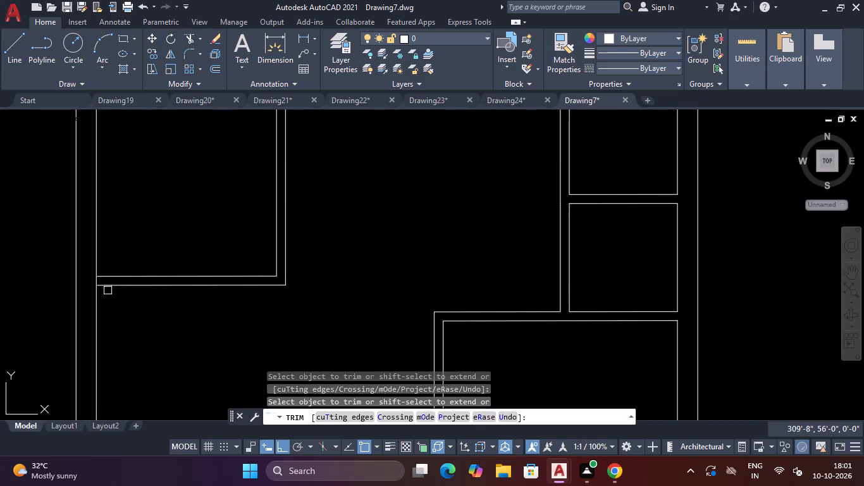
pyautogui.scroll(2, 104, 287)
pyautogui.click(85, 277)
pyautogui.scroll(-4, 125, 279)
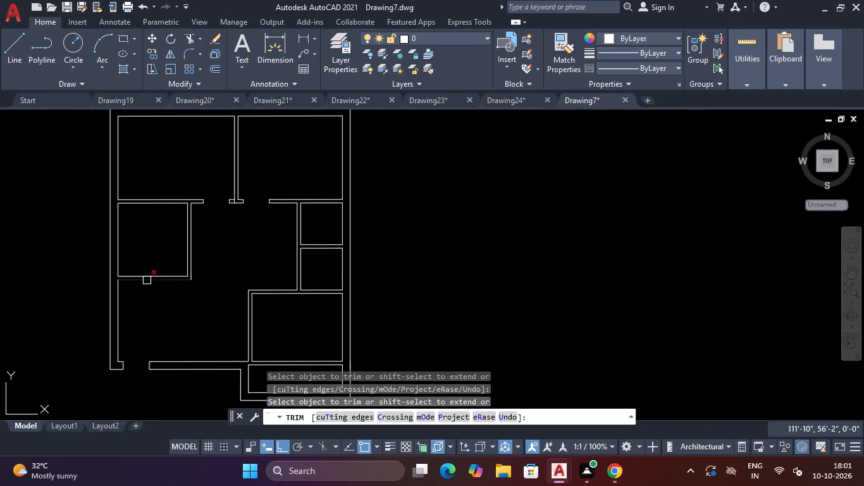
pyautogui.press('Escape')
pyautogui.press('Escape')
pyautogui.press('Escape')
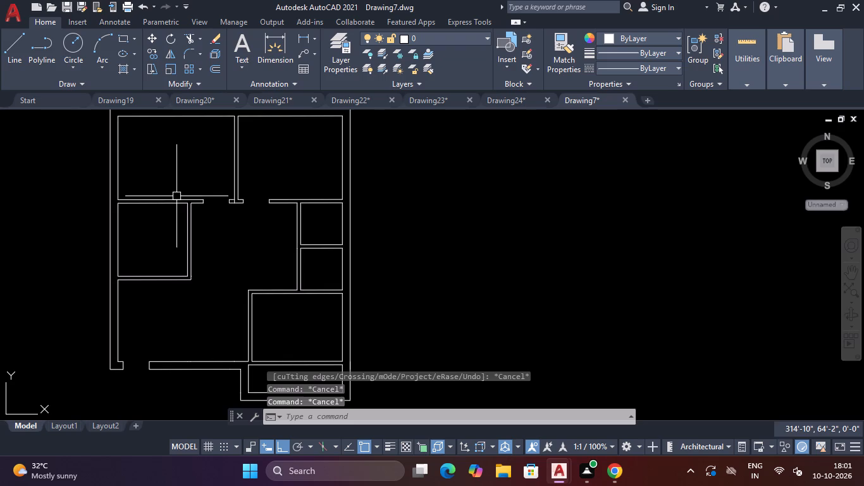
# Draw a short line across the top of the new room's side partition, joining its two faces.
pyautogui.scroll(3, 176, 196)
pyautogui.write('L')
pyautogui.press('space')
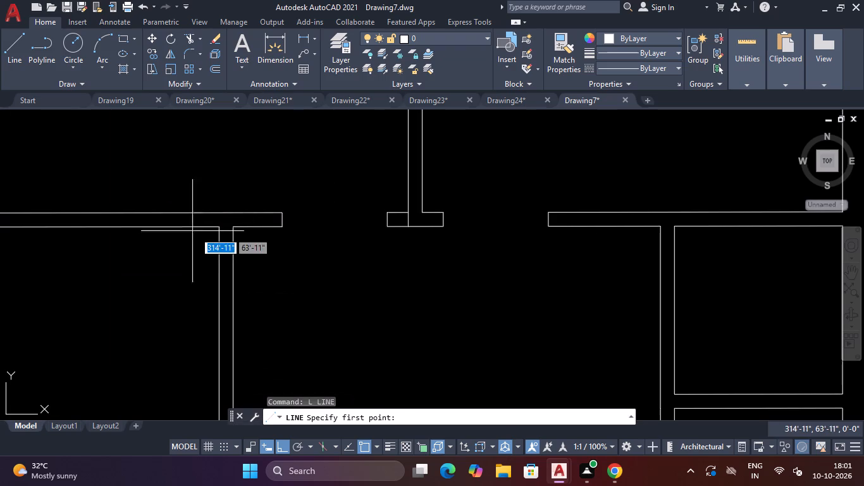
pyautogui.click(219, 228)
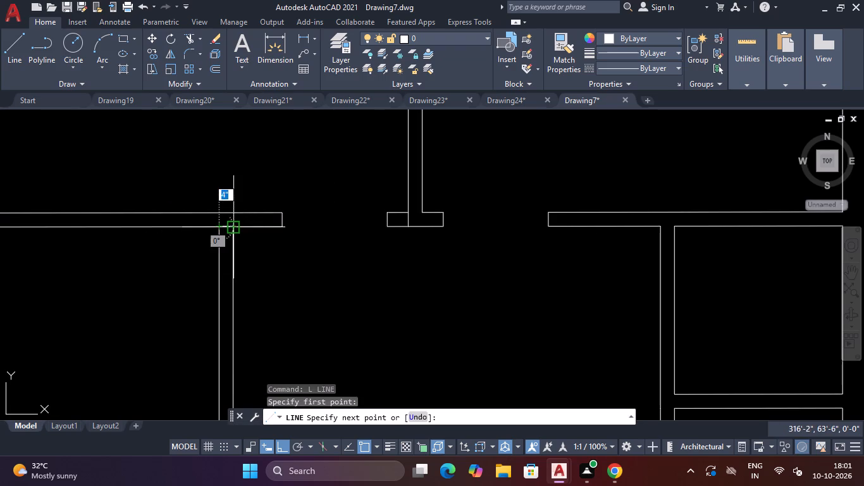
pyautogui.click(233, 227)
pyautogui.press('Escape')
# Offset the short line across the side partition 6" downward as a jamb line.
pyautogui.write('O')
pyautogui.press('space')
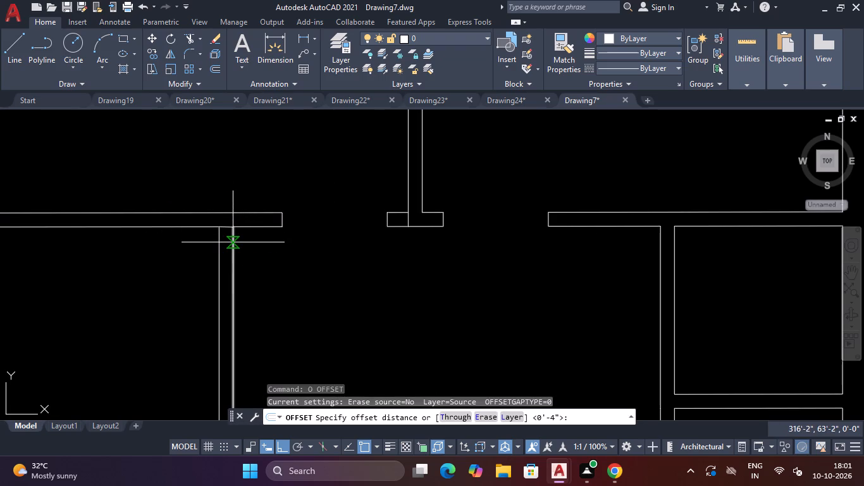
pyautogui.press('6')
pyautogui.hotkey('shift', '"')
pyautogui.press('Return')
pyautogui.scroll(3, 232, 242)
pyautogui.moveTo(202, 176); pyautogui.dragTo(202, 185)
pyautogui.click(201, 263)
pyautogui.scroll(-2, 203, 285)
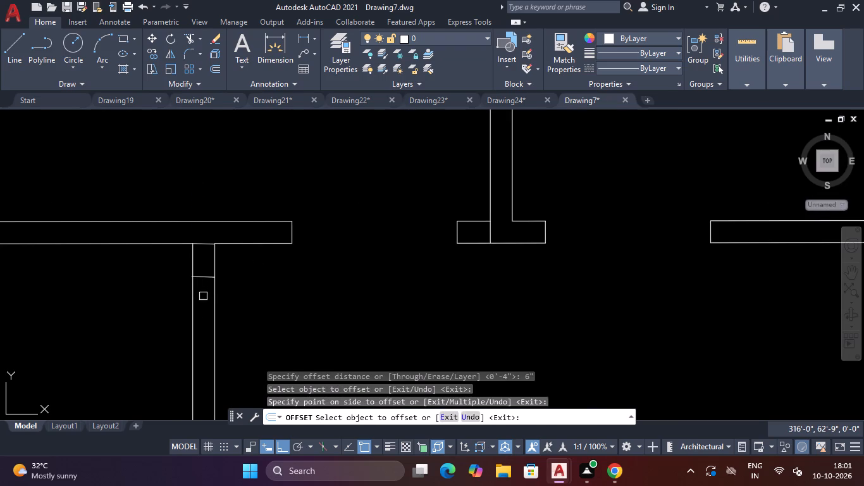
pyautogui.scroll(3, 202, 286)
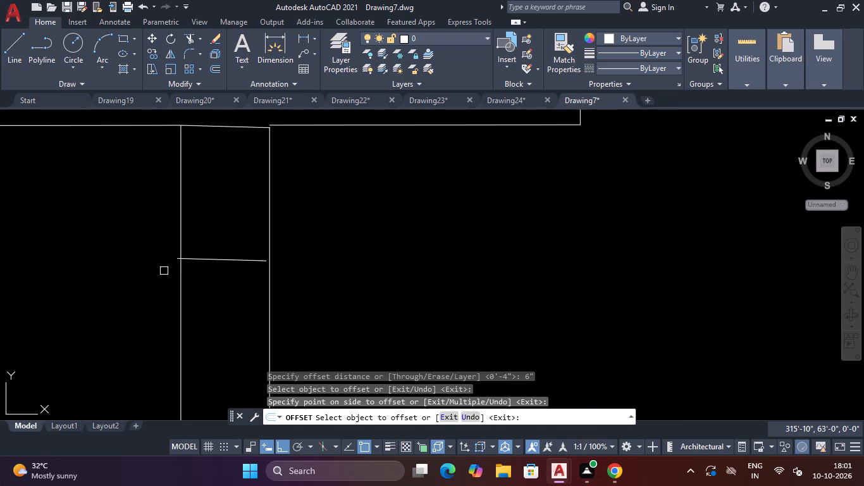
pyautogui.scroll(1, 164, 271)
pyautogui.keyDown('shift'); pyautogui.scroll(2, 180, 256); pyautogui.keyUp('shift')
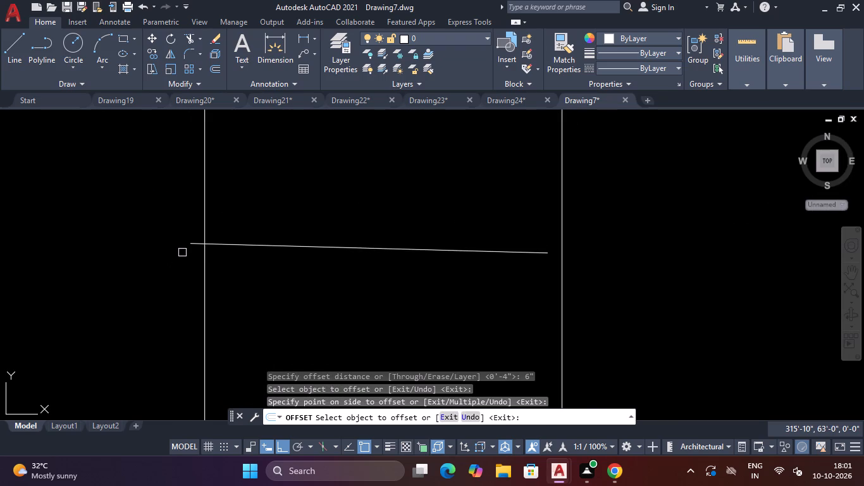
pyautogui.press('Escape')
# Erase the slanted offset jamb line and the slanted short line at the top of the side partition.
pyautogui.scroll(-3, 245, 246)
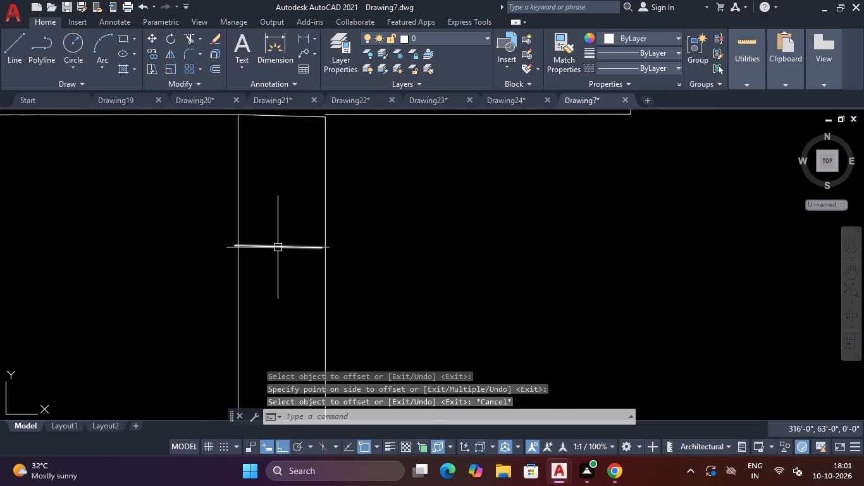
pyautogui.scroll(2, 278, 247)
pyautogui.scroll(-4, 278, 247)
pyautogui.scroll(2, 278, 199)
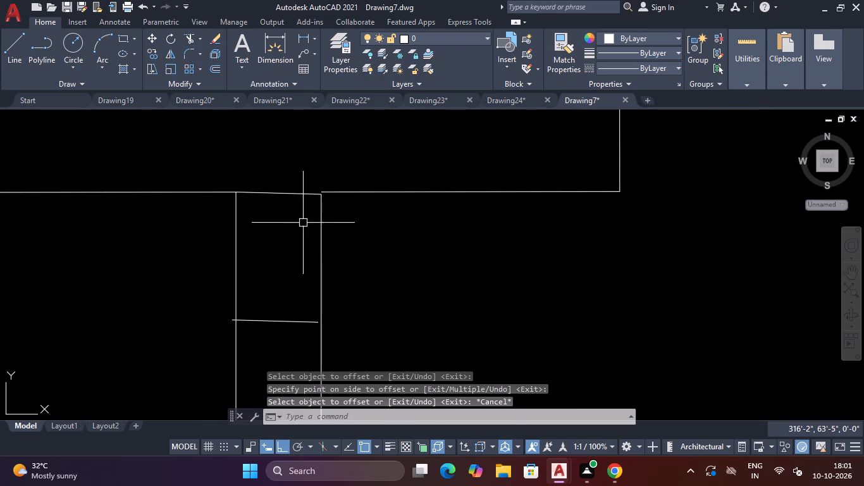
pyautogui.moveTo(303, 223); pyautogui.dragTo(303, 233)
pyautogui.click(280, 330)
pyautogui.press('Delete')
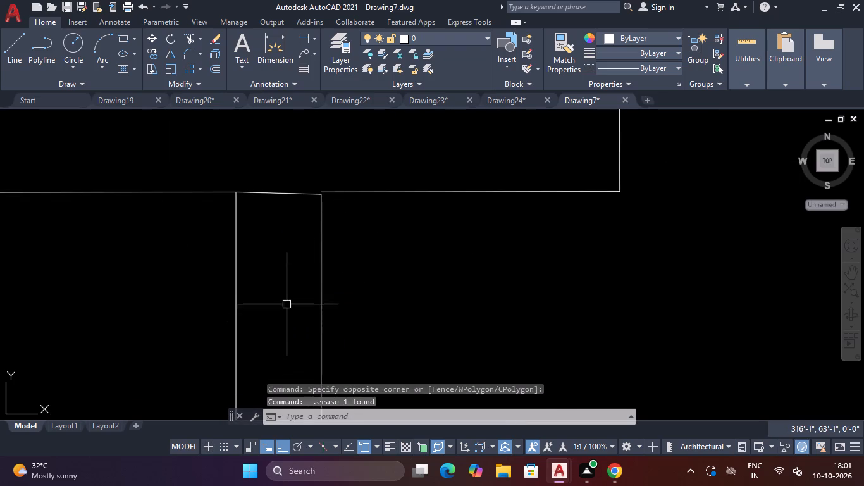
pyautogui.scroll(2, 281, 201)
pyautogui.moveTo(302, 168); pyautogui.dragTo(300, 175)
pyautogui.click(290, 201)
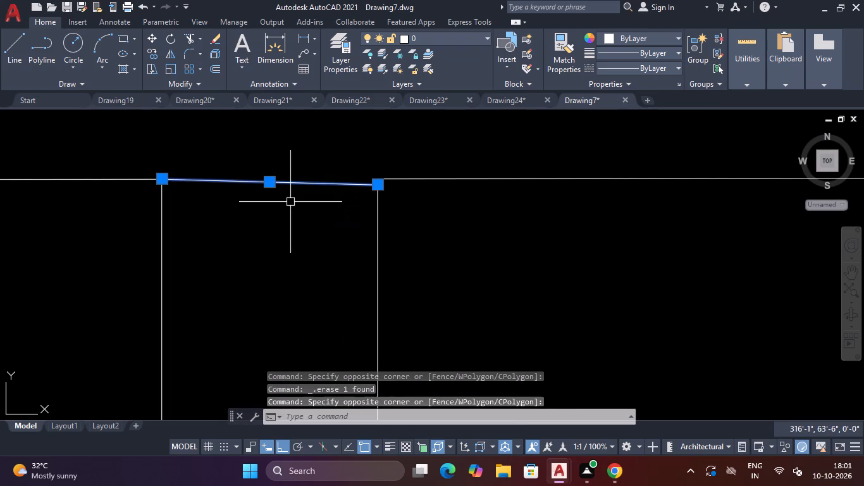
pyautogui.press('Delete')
# Draw a line closing the gap in the upper partition's lower face above the new room's side partition.
pyautogui.press('l')
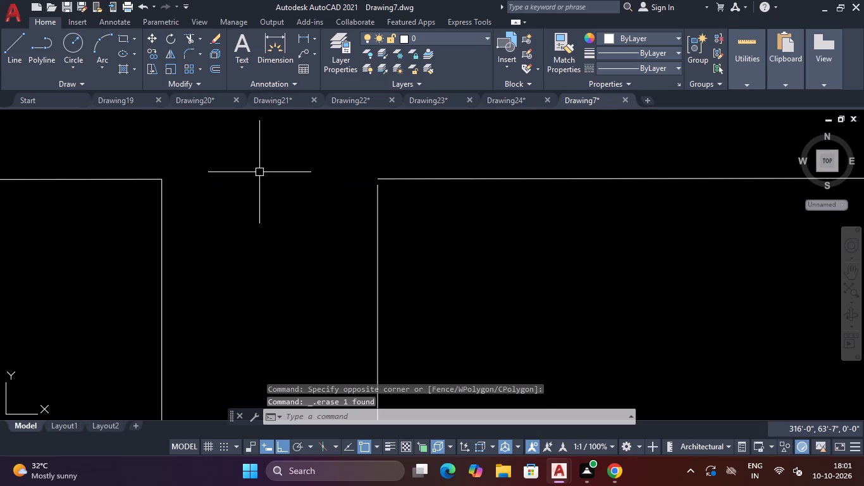
pyautogui.press('space')
pyautogui.click(163, 177)
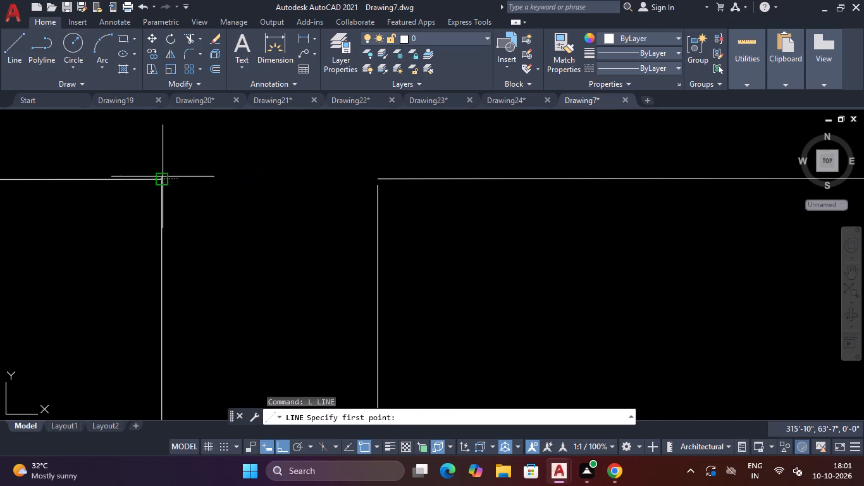
pyautogui.click(378, 177)
pyautogui.press('Escape')
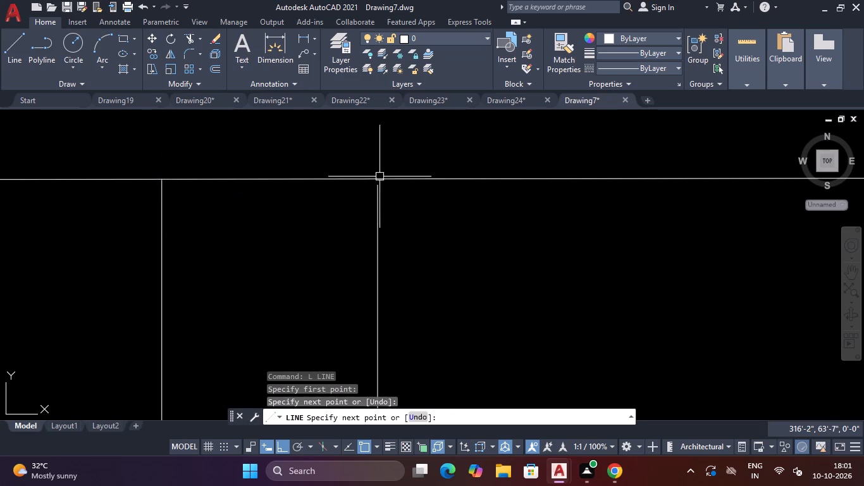
# Extend the side partition's outer face up to the upper partition's lower face.
pyautogui.press('e')
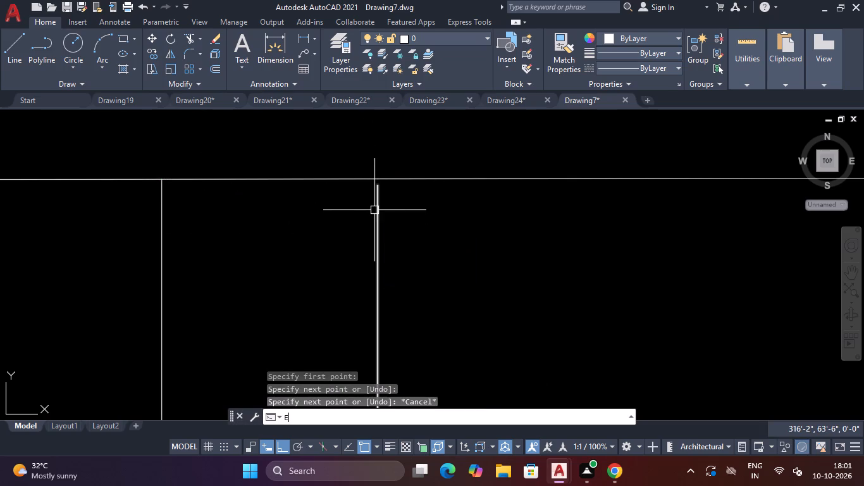
pyautogui.write('X')
pyautogui.press('space')
pyautogui.click(374, 210)
pyautogui.scroll(-6, 384, 204)
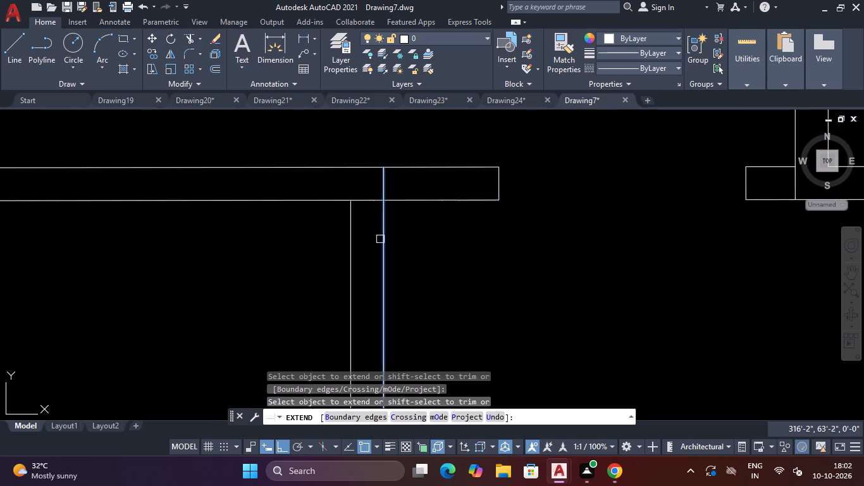
pyautogui.scroll(-1, 380, 239)
pyautogui.press('Escape')
# Offset the short closing line at the side partition's top 6" downward to make the upper door jamb.
pyautogui.scroll(4, 376, 239)
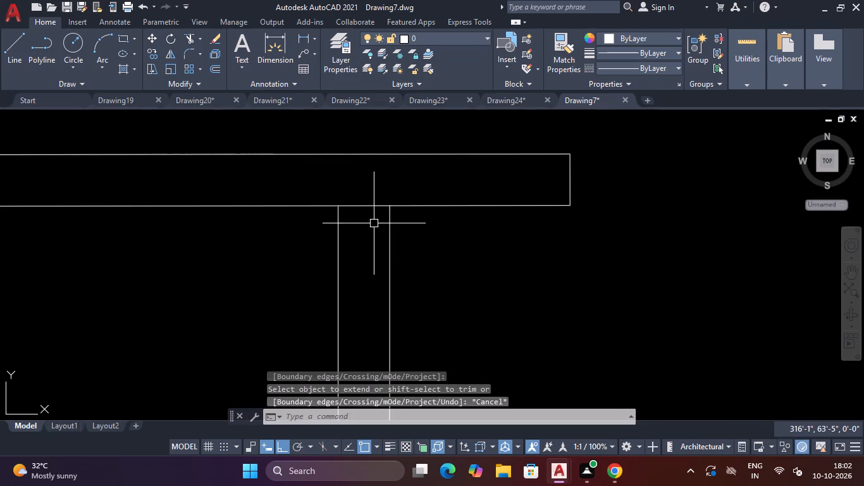
pyautogui.press('o')
pyautogui.press('space')
pyautogui.press('Return')
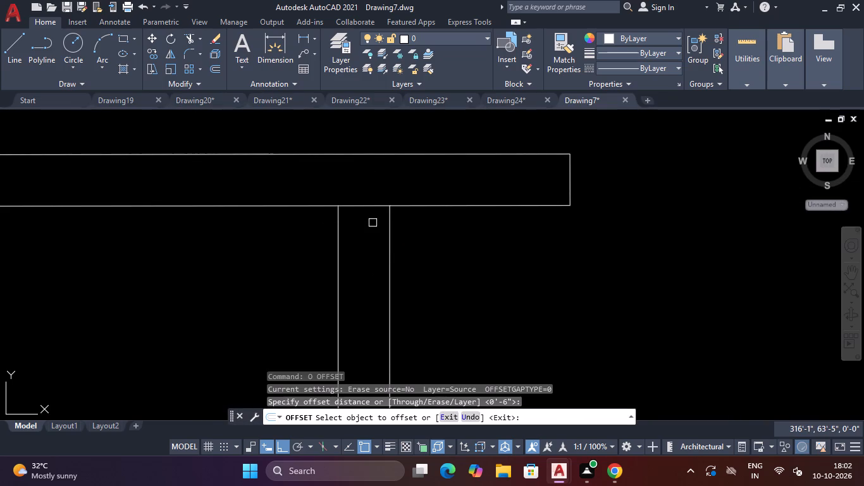
pyautogui.click(373, 202)
pyautogui.click(355, 270)
pyautogui.scroll(-4, 356, 270)
pyautogui.scroll(-3, 367, 330)
pyautogui.scroll(3, 367, 333)
pyautogui.press('Escape')
pyautogui.press('Escape')
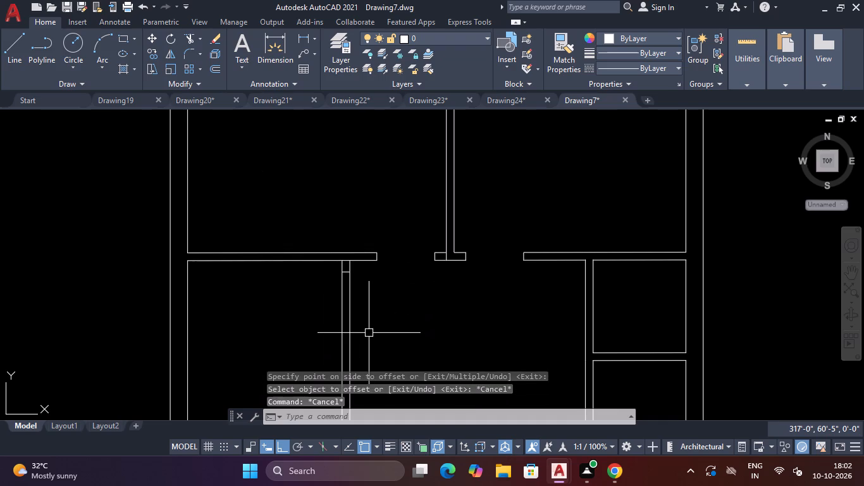
# Offset the upper jamb line 2'6" downward within the side partition to mark the other side of the door opening.
pyautogui.write('O')
pyautogui.press('space')
pyautogui.write('2\'6"')
pyautogui.press('Return')
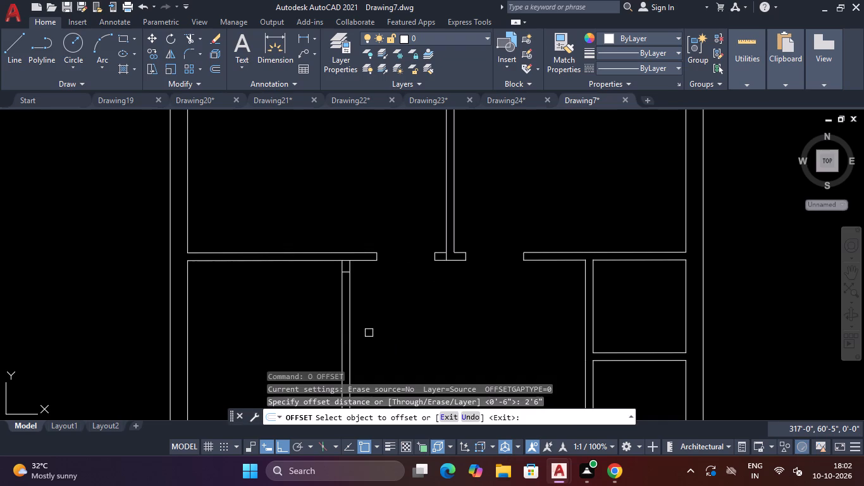
pyautogui.scroll(2, 362, 292)
pyautogui.click(315, 247)
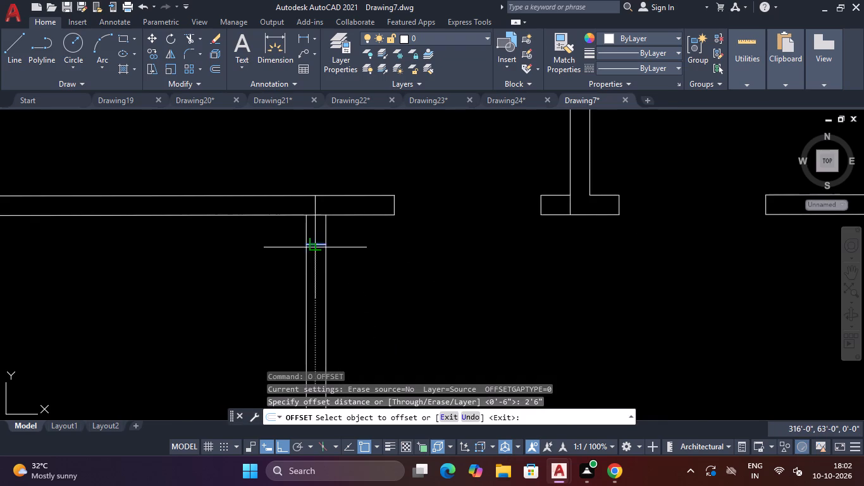
pyautogui.click(316, 273)
pyautogui.scroll(-6, 316, 273)
pyautogui.scroll(4, 325, 292)
pyautogui.press('Escape')
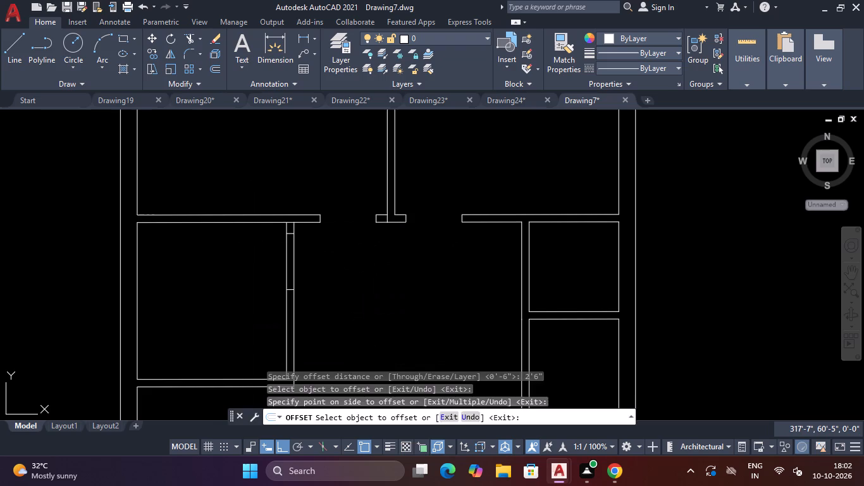
pyautogui.press('Escape')
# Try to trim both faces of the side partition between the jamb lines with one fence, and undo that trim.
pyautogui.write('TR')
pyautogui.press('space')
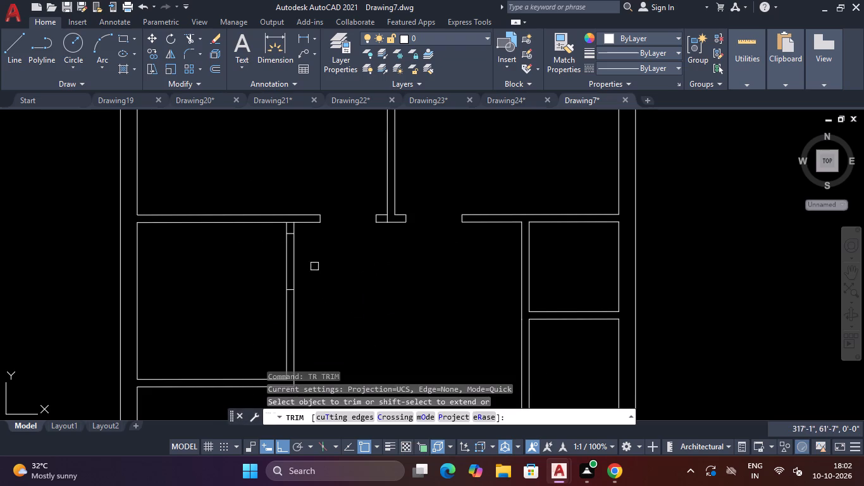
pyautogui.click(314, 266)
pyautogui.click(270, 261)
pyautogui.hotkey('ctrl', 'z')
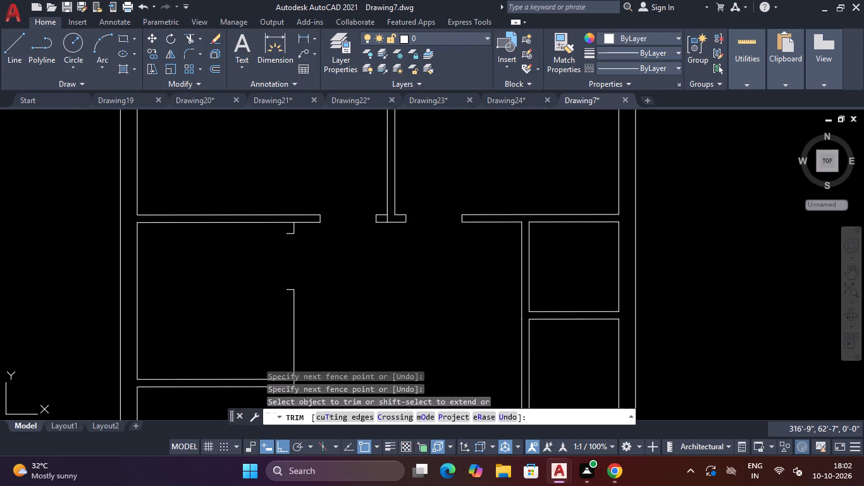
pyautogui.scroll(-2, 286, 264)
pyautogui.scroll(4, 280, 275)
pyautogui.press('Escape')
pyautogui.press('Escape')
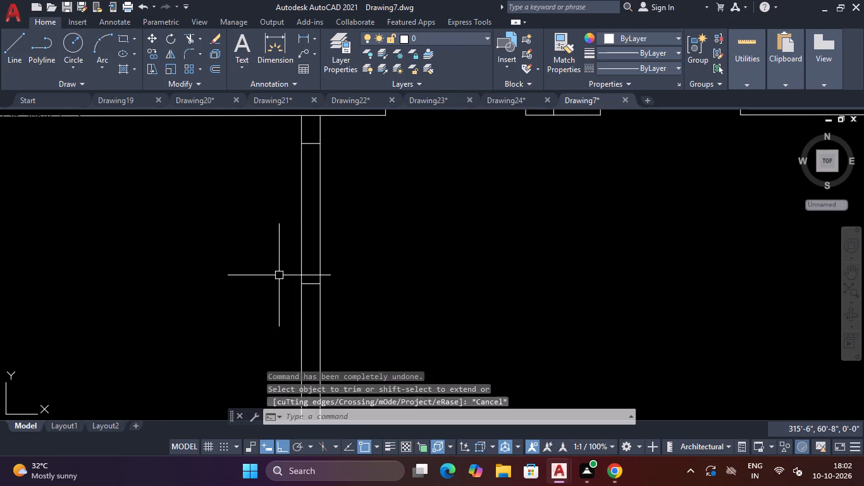
# Trim both faces of the side partition between the two jamb lines to open the doorway.
pyautogui.write('TR')
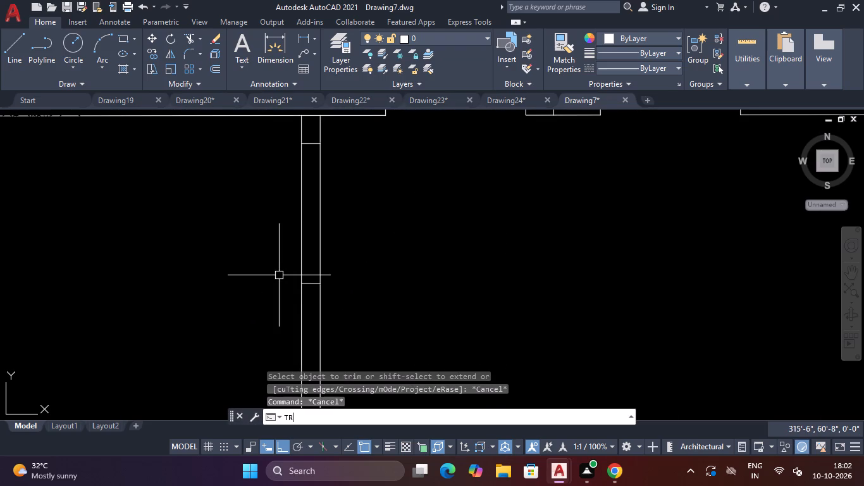
pyautogui.press('space')
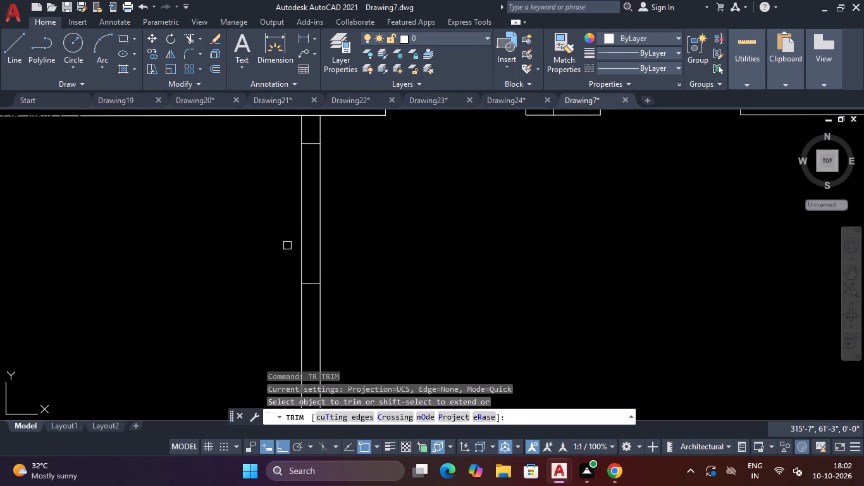
pyautogui.scroll(-2, 285, 243)
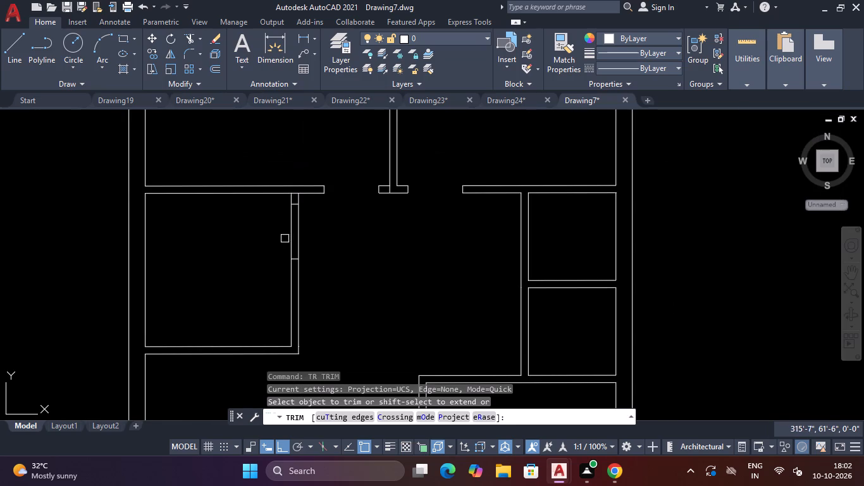
pyautogui.keyDown('shift'); pyautogui.click(292, 237); pyautogui.keyUp('shift')
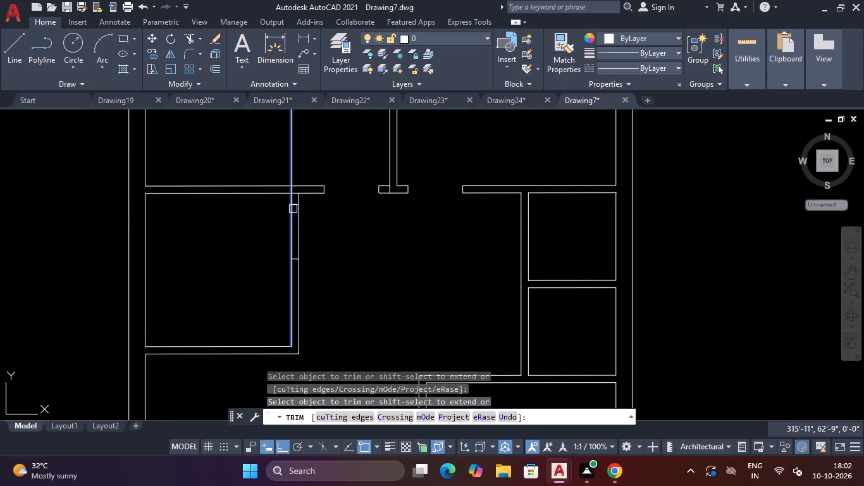
pyautogui.keyDown('shift'); pyautogui.scroll(2, 293, 206); pyautogui.keyUp('shift')
pyautogui.keyDown('shift'); pyautogui.click(295, 201); pyautogui.keyUp('shift')
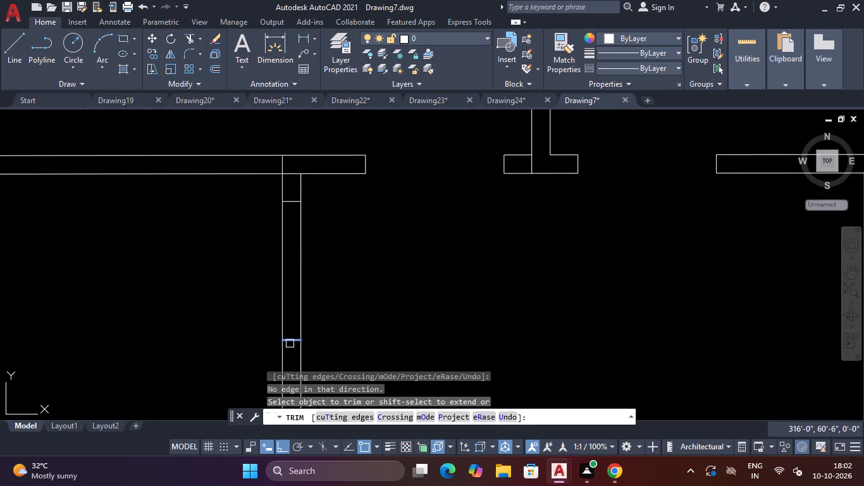
pyautogui.keyDown('shift'); pyautogui.click(288, 342); pyautogui.keyUp('shift')
pyautogui.click(328, 277)
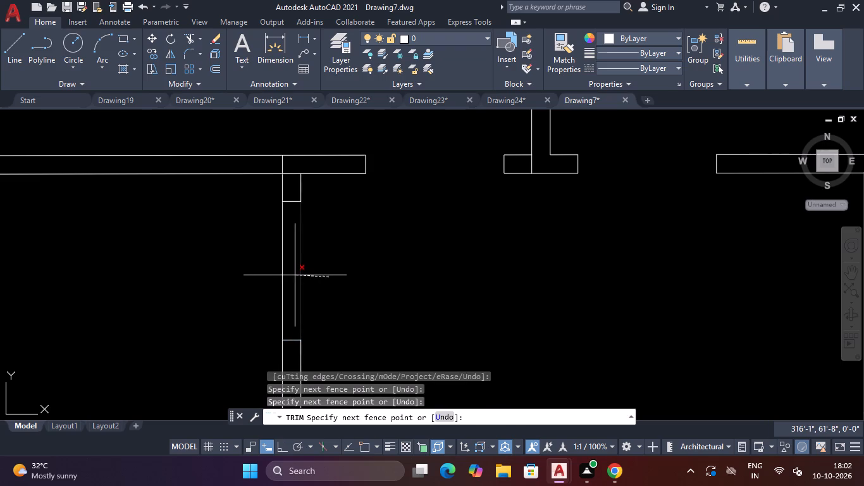
pyautogui.click(248, 262)
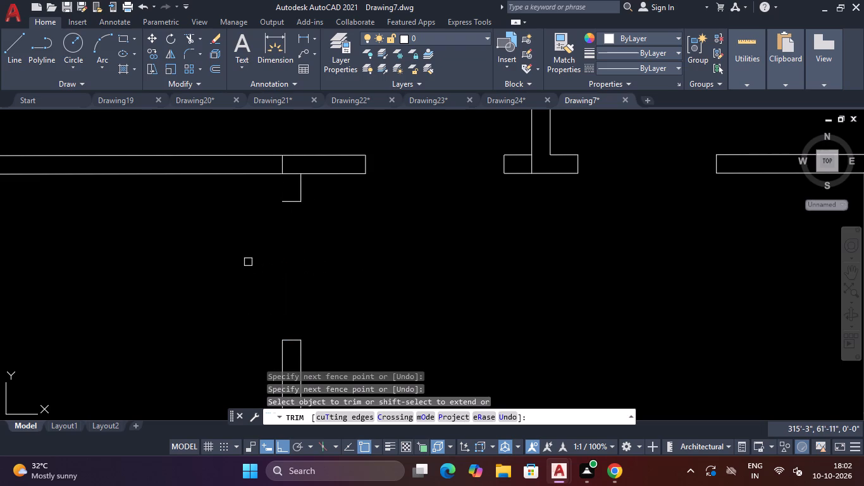
pyautogui.press('Escape')
# Redraw the missing inner face of the side partition from the upper partition's lower face down to the upper door jamb.
pyautogui.write('L')
pyautogui.press('space')
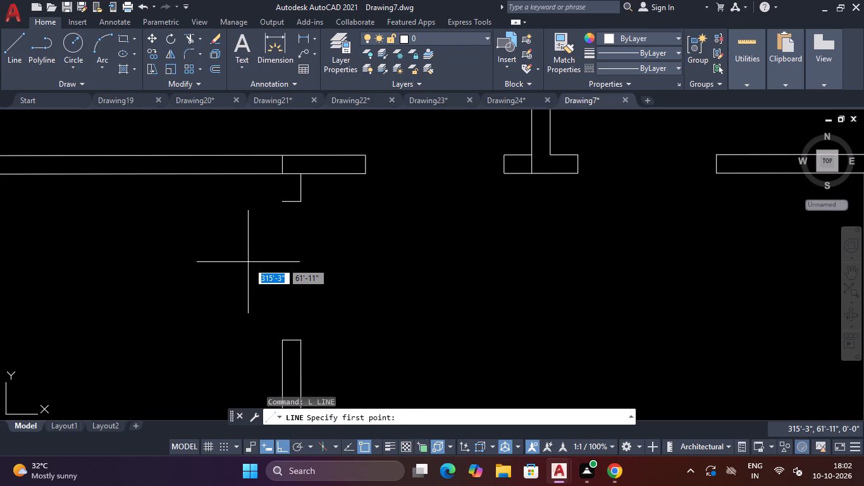
pyautogui.click(279, 174)
pyautogui.click(278, 201)
pyautogui.press('Escape')
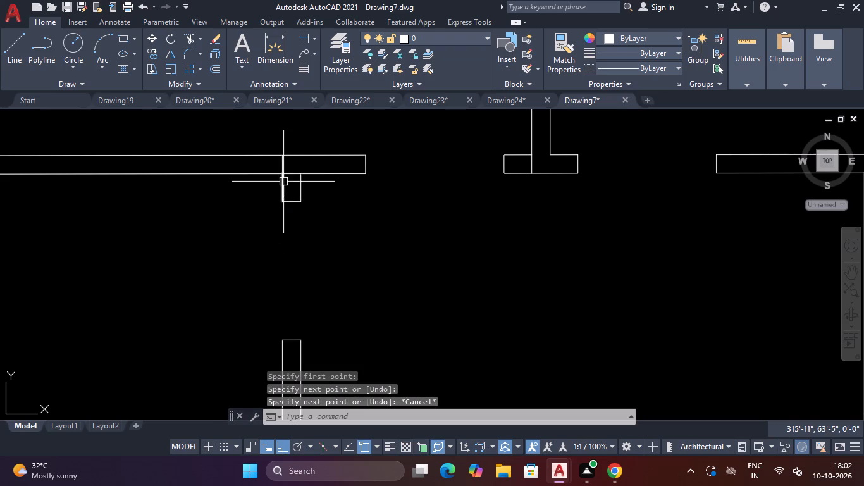
# Trim the leftover vertical line crossing the upper partition's thickness above the side partition's stub.
pyautogui.scroll(3, 283, 168)
pyautogui.write('TR')
pyautogui.press('space')
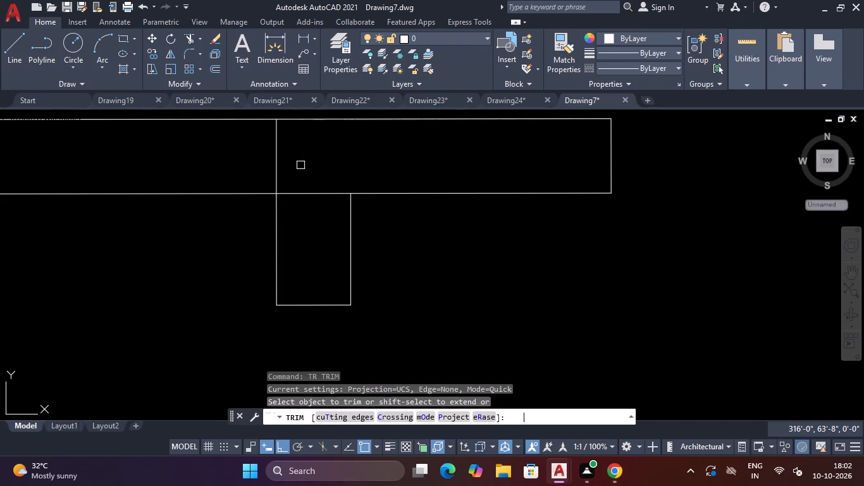
pyautogui.click(285, 162)
pyautogui.click(254, 159)
pyautogui.scroll(-4, 292, 147)
pyautogui.press('Escape')
pyautogui.press('Escape')
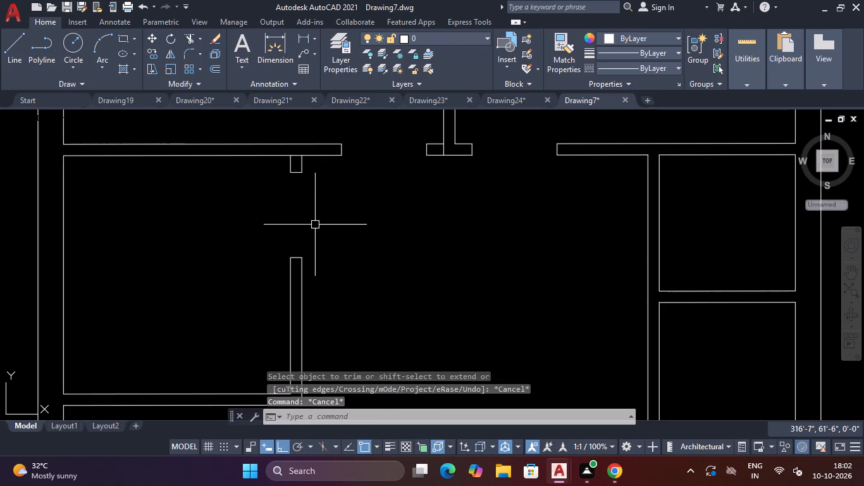
# Trim the leftover vertical line through the T-junction at the foot of the middle partition between the two upper rooms.
pyautogui.scroll(-3, 318, 223)
pyautogui.scroll(4, 307, 263)
pyautogui.scroll(-4, 353, 260)
pyautogui.scroll(1, 355, 260)
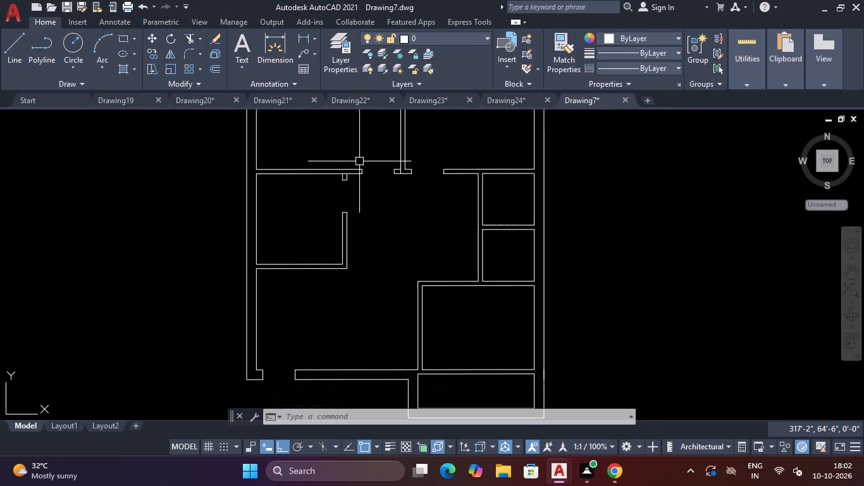
pyautogui.press('space')
pyautogui.scroll(5, 399, 165)
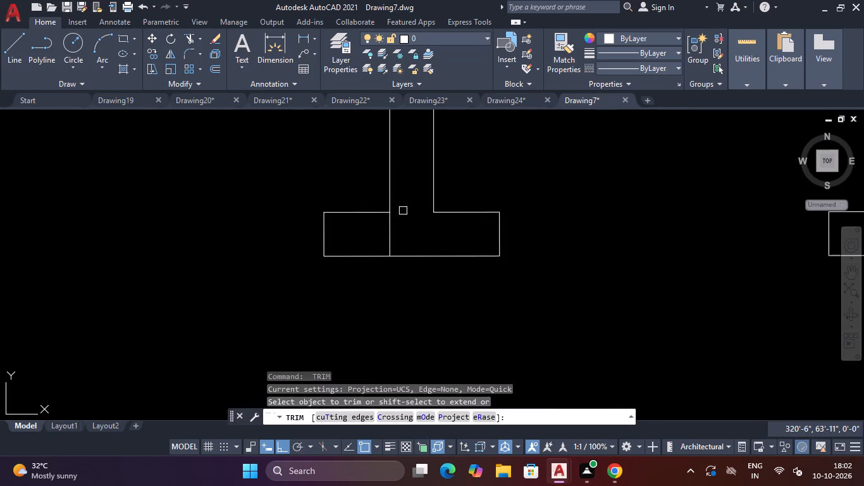
pyautogui.click(405, 230)
pyautogui.click(379, 238)
# Trim the upper partition's lower face where it crosses the top of the side partition's stub.
pyautogui.scroll(-4, 408, 197)
pyautogui.scroll(3, 308, 197)
pyautogui.click(345, 224)
pyautogui.click(345, 245)
pyautogui.scroll(-4, 358, 233)
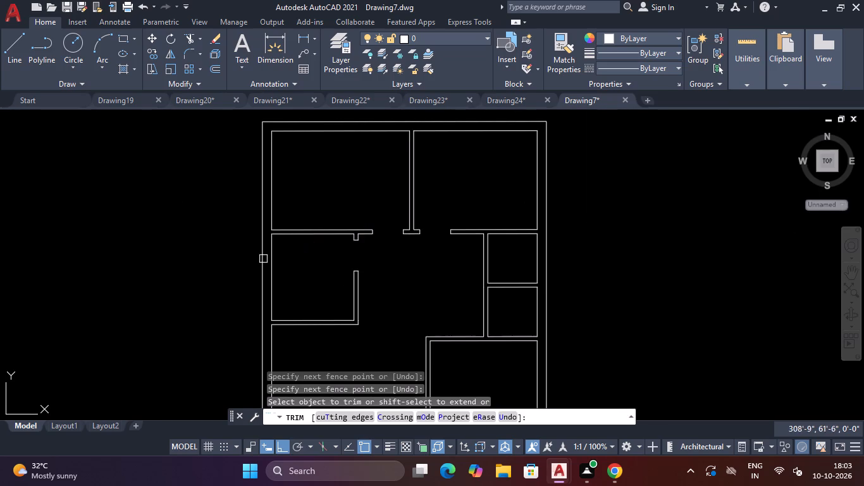
pyautogui.scroll(-3, 455, 266)
pyautogui.scroll(3, 442, 296)
pyautogui.scroll(-3, 442, 294)
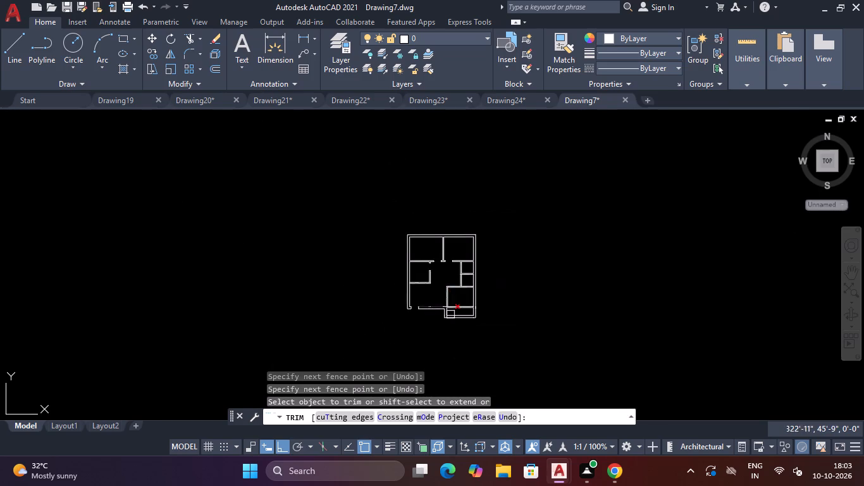
pyautogui.scroll(2, 450, 315)
pyautogui.press('Escape')
pyautogui.press('Escape')
pyautogui.press('Escape')
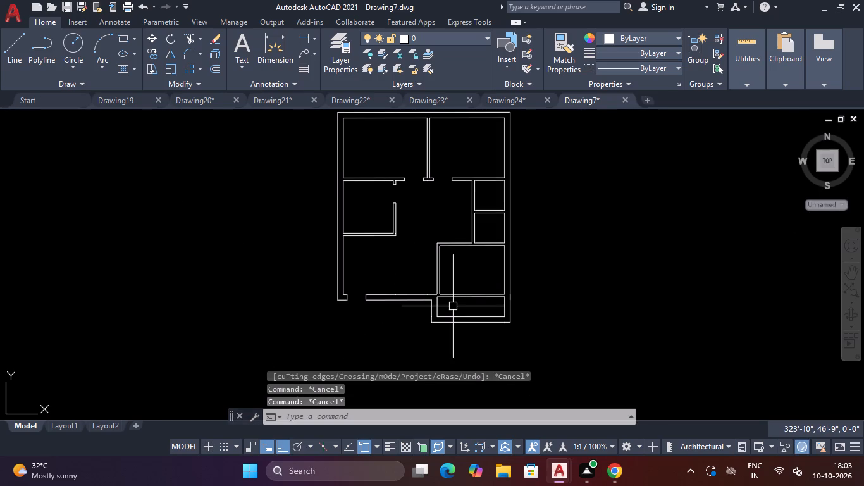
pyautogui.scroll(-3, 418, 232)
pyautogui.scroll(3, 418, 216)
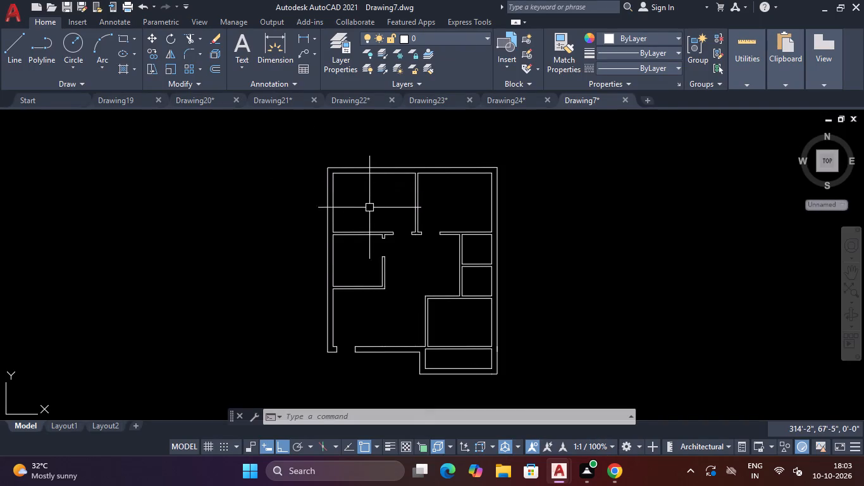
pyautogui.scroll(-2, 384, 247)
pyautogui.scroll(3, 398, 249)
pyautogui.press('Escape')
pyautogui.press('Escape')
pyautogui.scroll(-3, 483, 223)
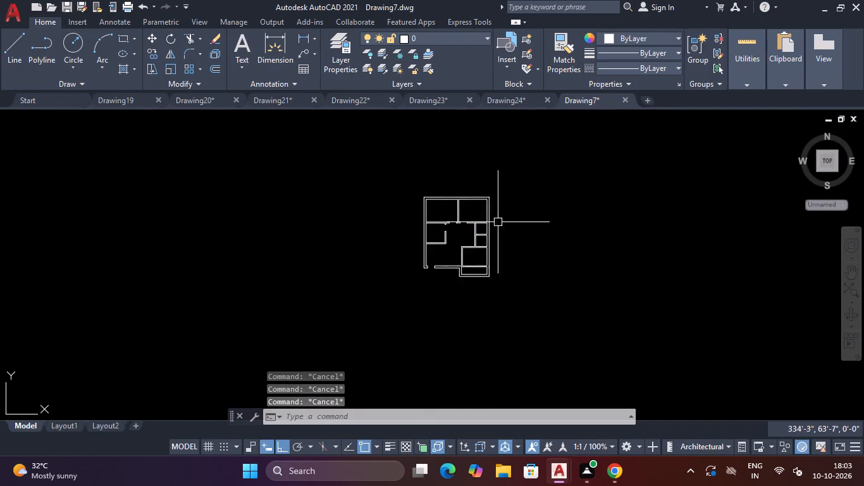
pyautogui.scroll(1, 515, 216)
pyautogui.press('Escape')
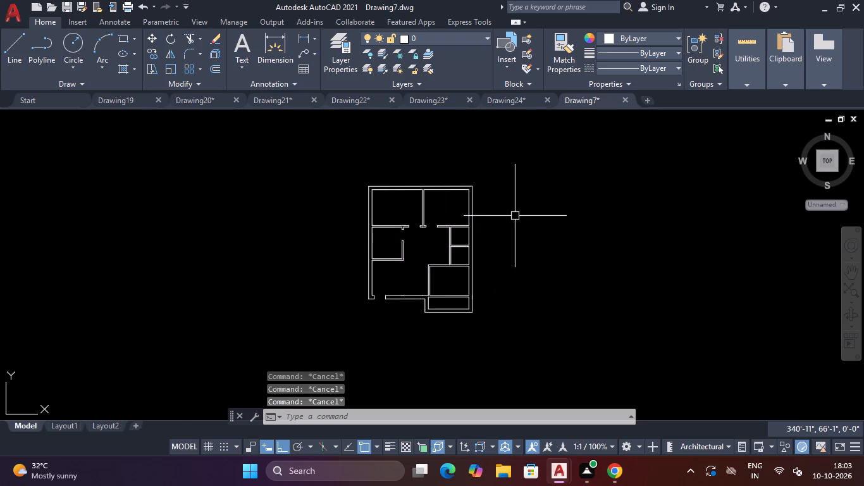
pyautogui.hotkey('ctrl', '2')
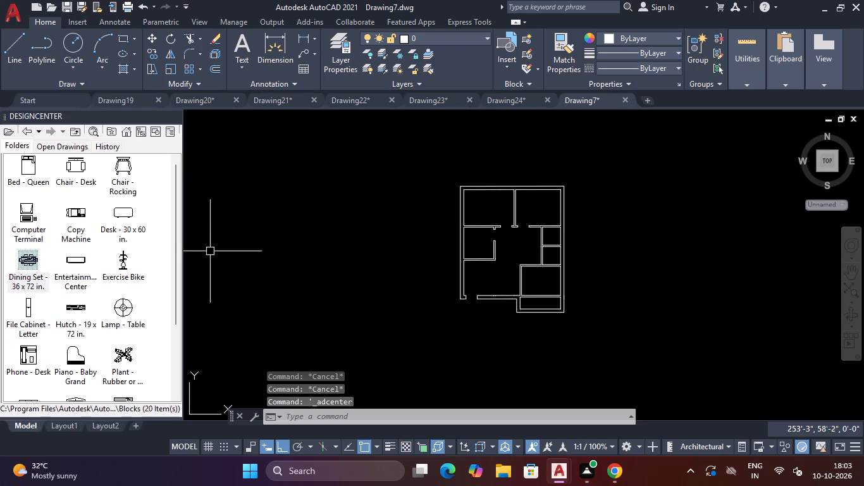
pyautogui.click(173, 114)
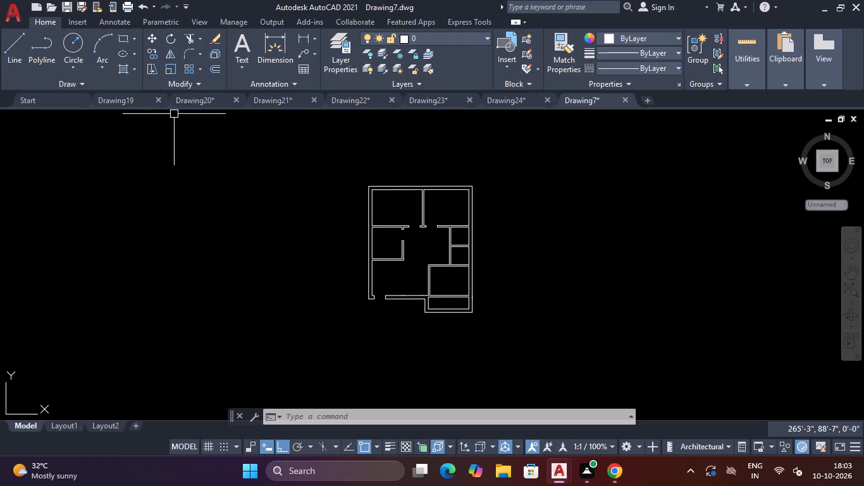
# Draw a 4' by 9" window rectangle in the empty space west of the floor plan.
pyautogui.scroll(-1, 294, 181)
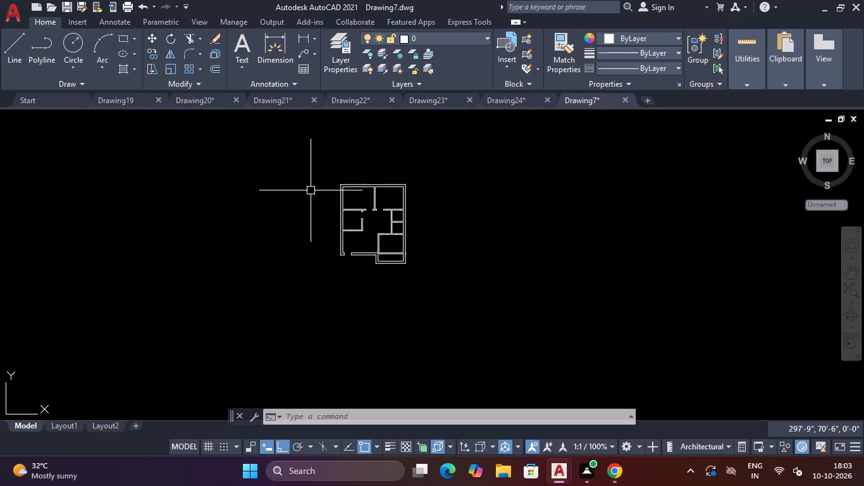
pyautogui.scroll(2, 323, 192)
pyautogui.press('Escape')
pyautogui.press('Escape')
pyautogui.write('RE')
pyautogui.write('C')
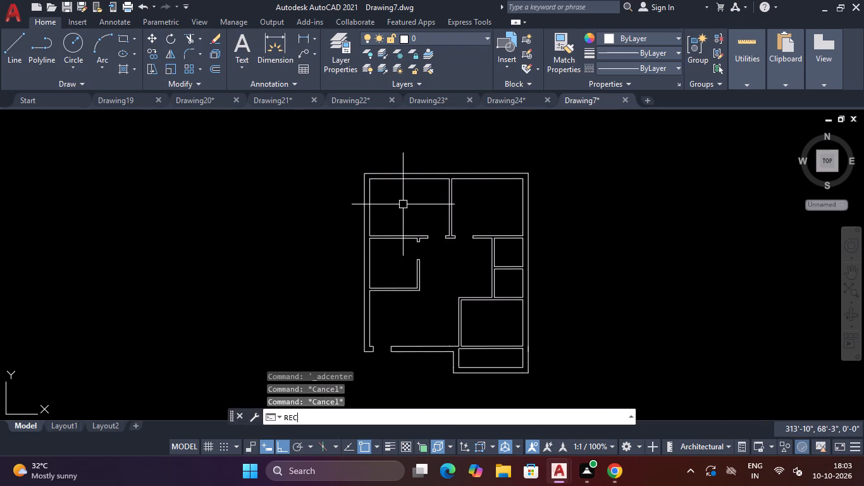
pyautogui.press('space')
pyautogui.click(194, 200)
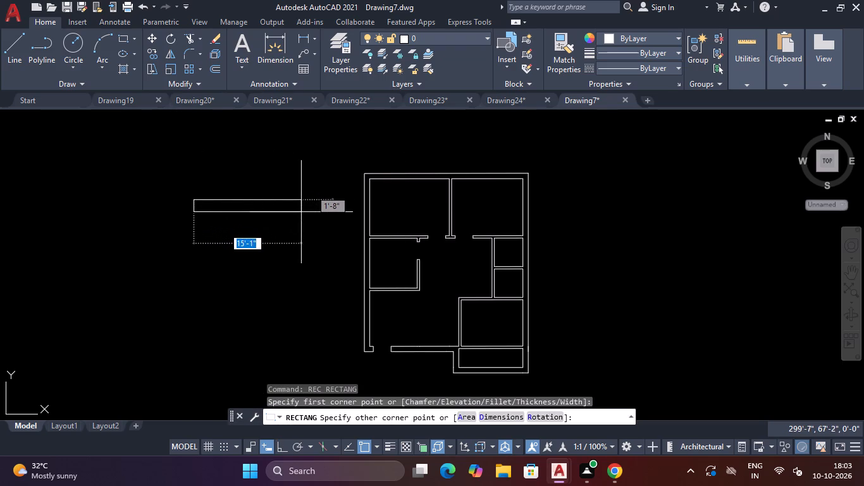
pyautogui.write("4'")
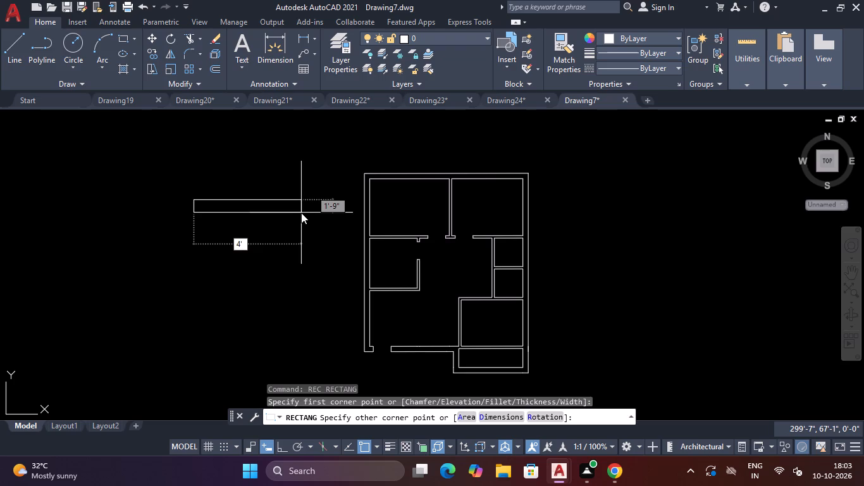
pyautogui.press('9')
pyautogui.press('BackSpace')
pyautogui.press('Tab')
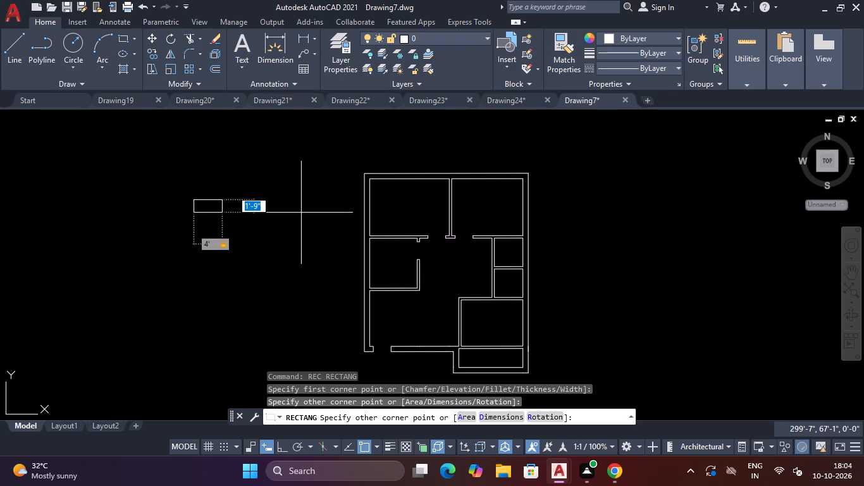
pyautogui.press('9')
pyautogui.hotkey('shift', '"')
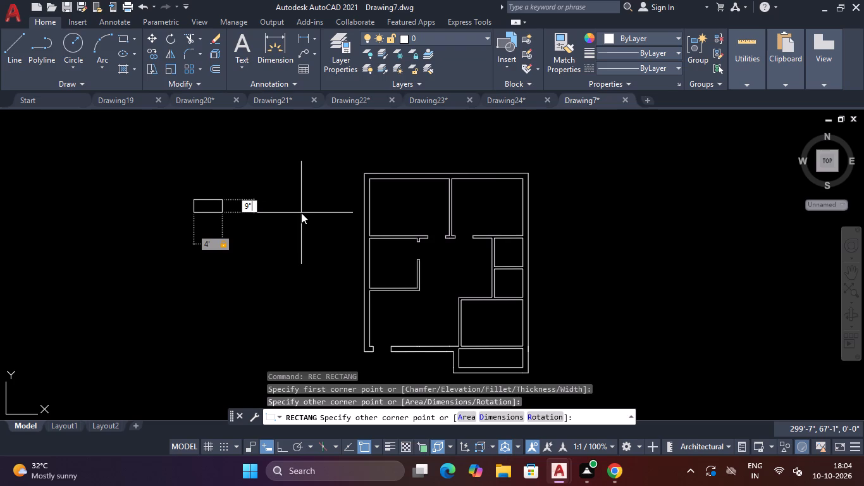
pyautogui.press('Return')
pyautogui.press('Escape')
pyautogui.press('Escape')
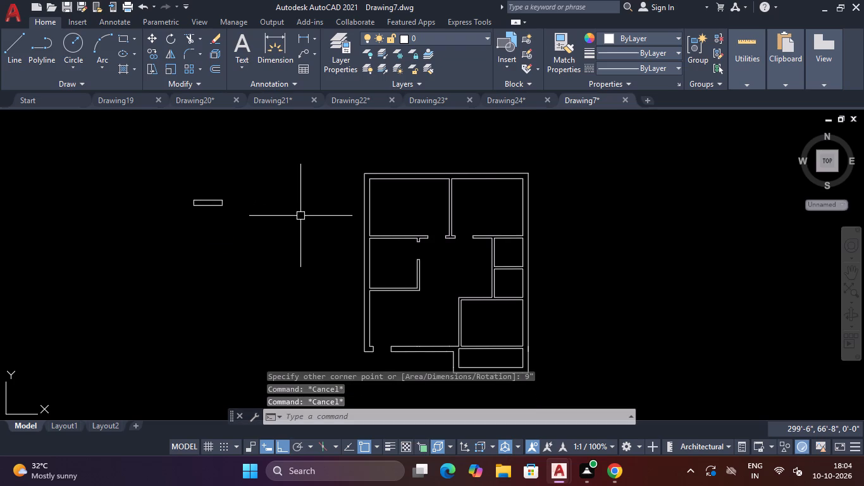
# Draw a 2' by 9" rectangle in the space between the 4' rectangle and the floor plan.
pyautogui.write('REC')
pyautogui.press('space')
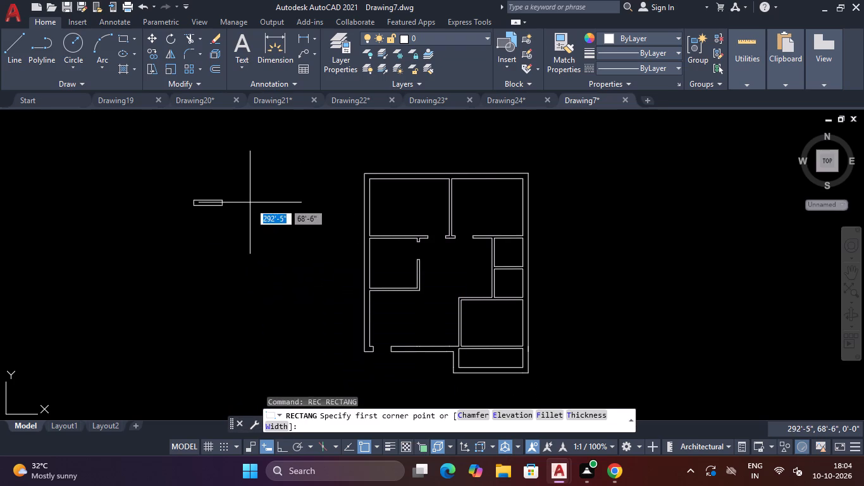
pyautogui.click(242, 199)
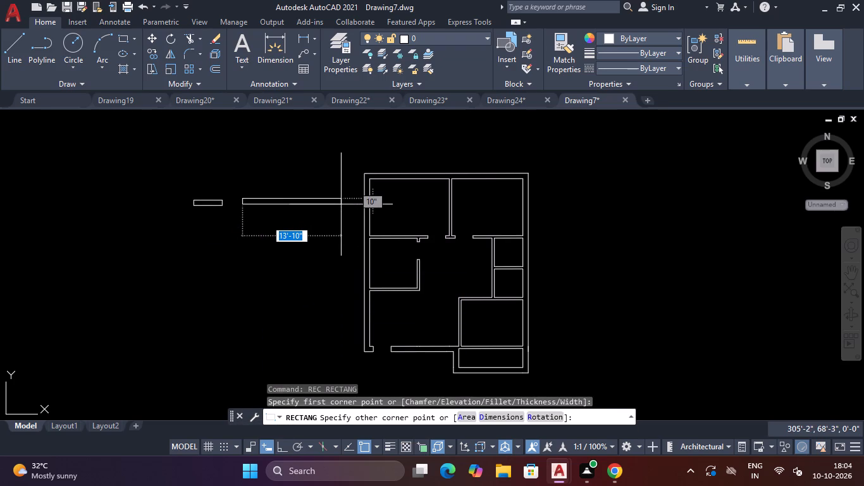
pyautogui.write("2'")
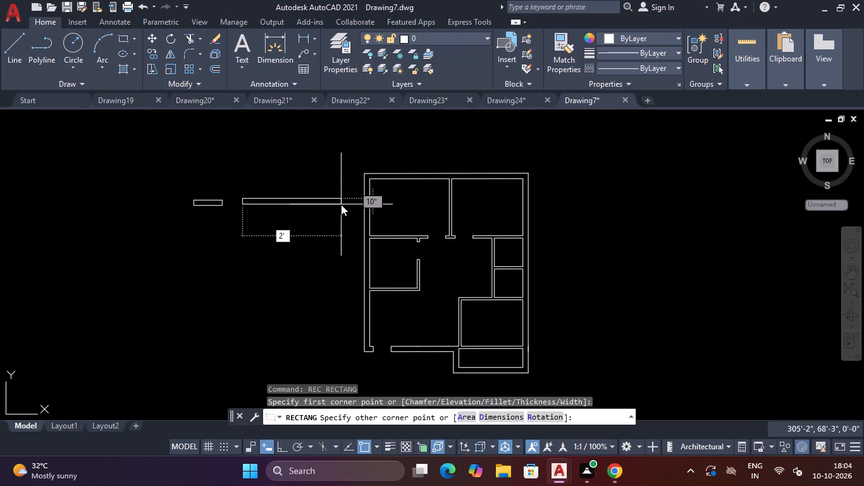
pyautogui.press('Tab')
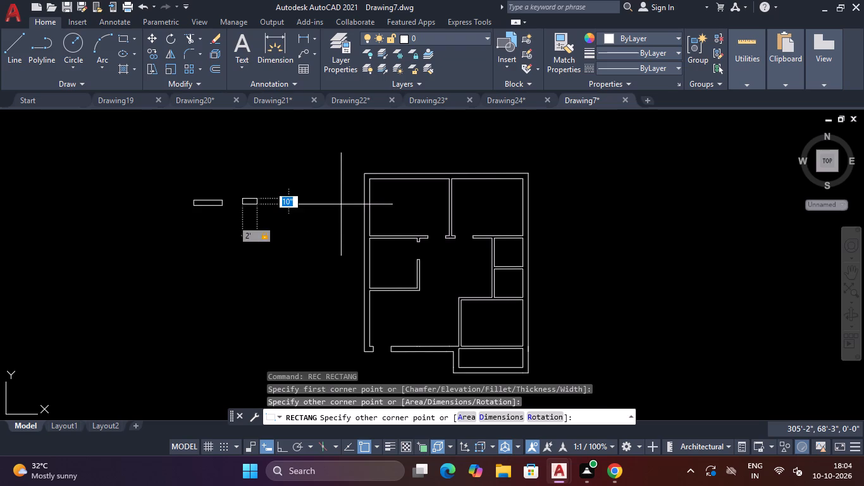
pyautogui.press('9')
pyautogui.hotkey('shift', '"')
pyautogui.press('Return')
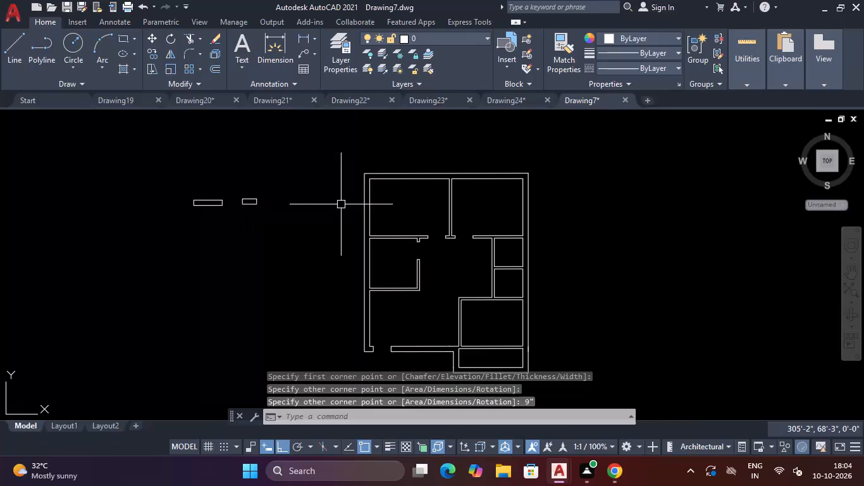
pyautogui.scroll(1, 194, 204)
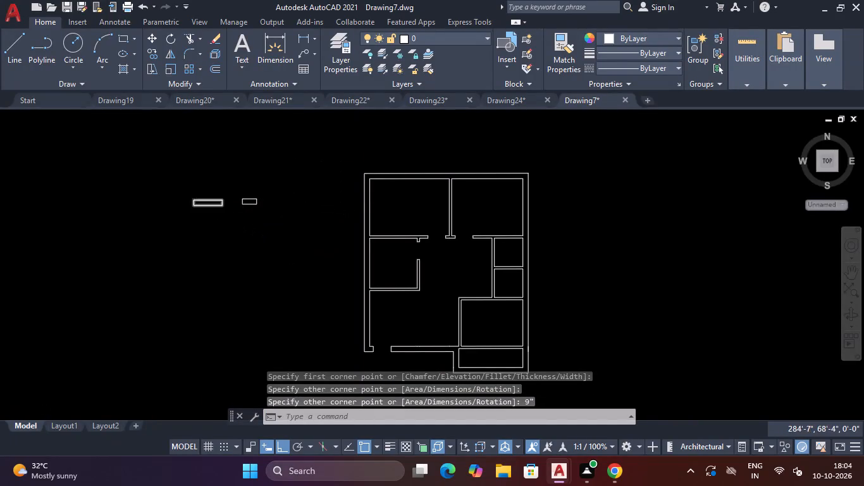
# Explode the 4' by 9" window rectangle west of the floor plan into separate lines.
pyautogui.scroll(1, 194, 204)
pyautogui.click(235, 160)
pyautogui.click(219, 185)
pyautogui.click(245, 178)
pyautogui.click(220, 207)
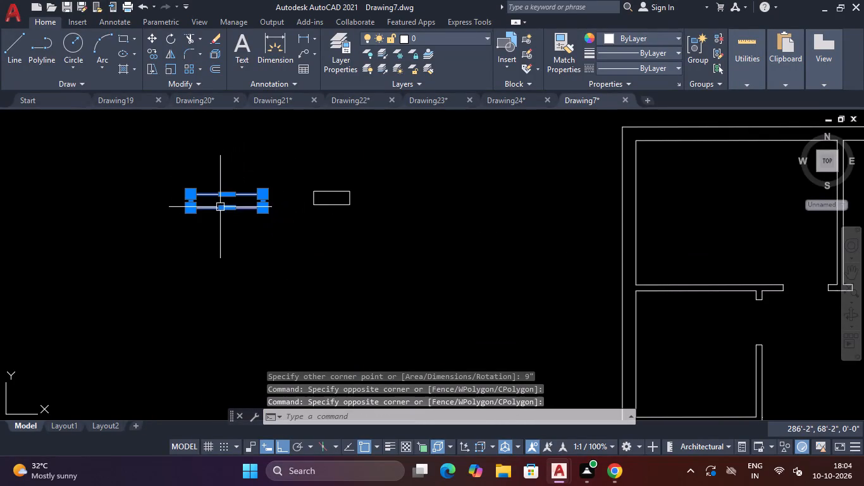
pyautogui.press('e')
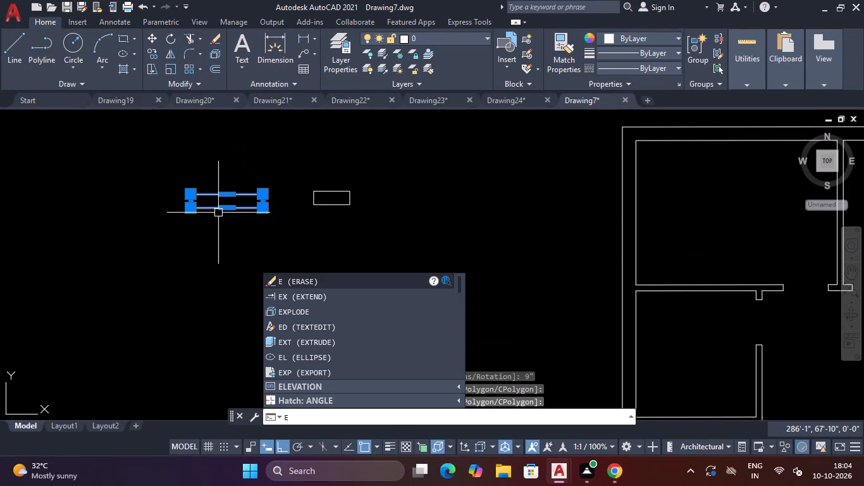
pyautogui.write('XPL')
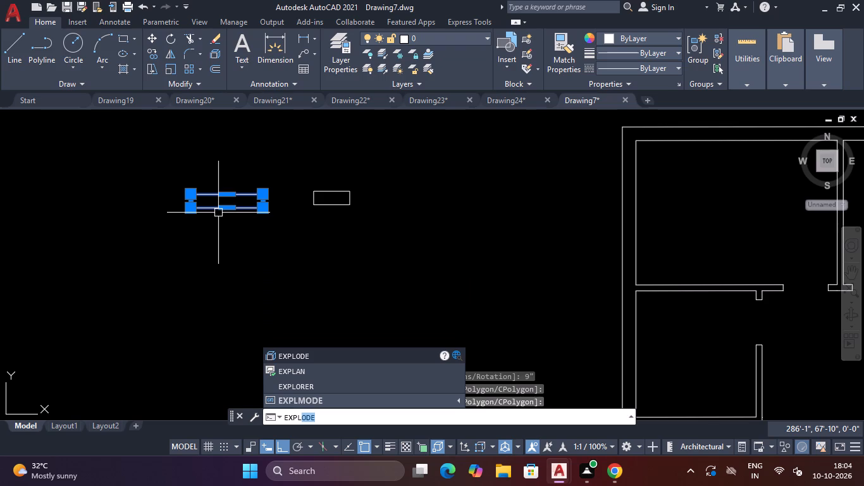
pyautogui.press('Return')
# Explode the 2' by 9" window rectangle into separate lines.
pyautogui.scroll(2, 248, 201)
pyautogui.moveTo(485, 139); pyautogui.dragTo(476, 148)
pyautogui.click(443, 175)
pyautogui.click(460, 165)
pyautogui.click(431, 208)
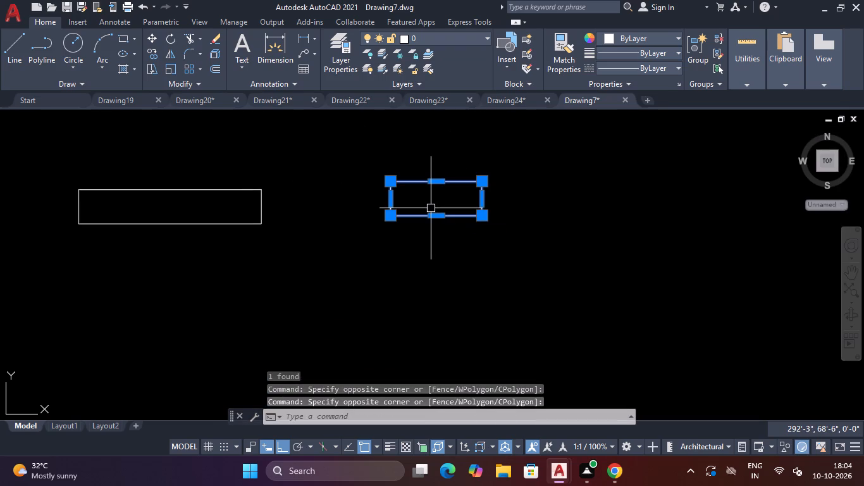
pyautogui.write('EXP')
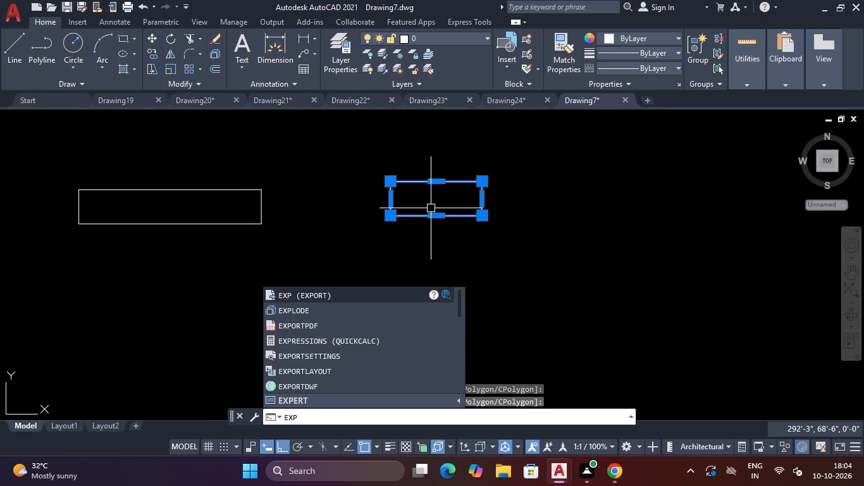
pyautogui.press('Down')
pyautogui.press('Return')
pyautogui.press('Escape')
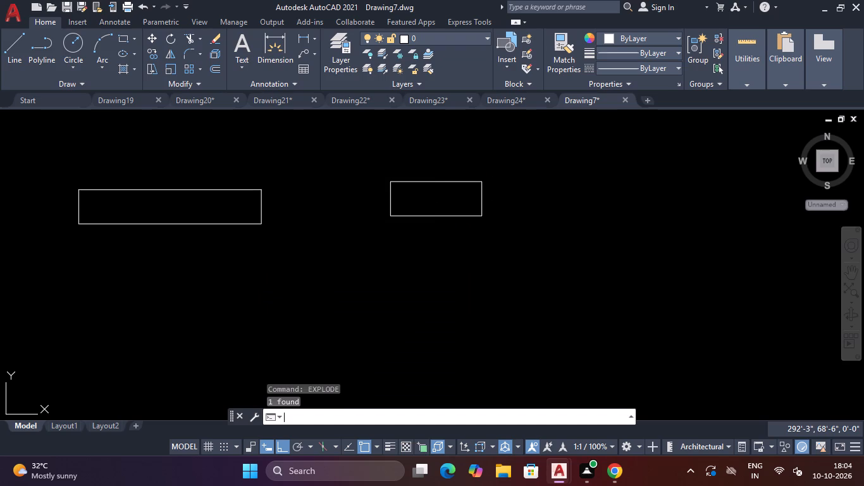
# Draw a lengthwise centre line across the 4' window rectangle between the midpoints of its short ends.
pyautogui.write('L')
pyautogui.press('space')
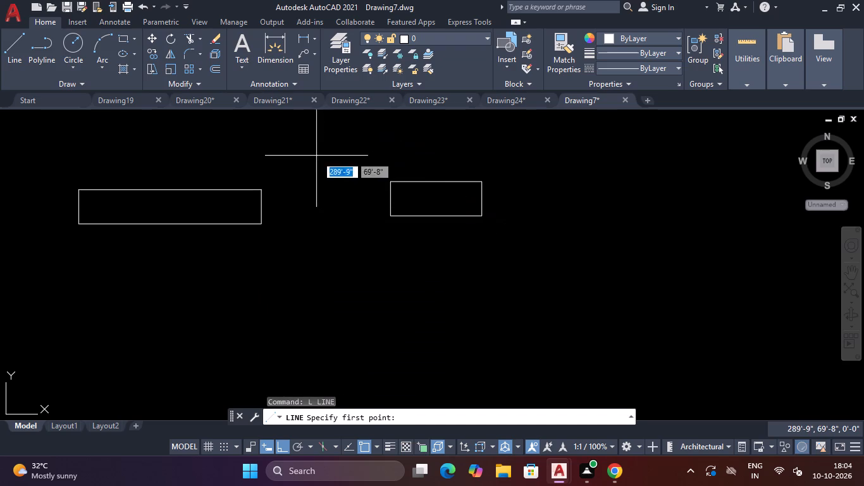
pyautogui.click(262, 206)
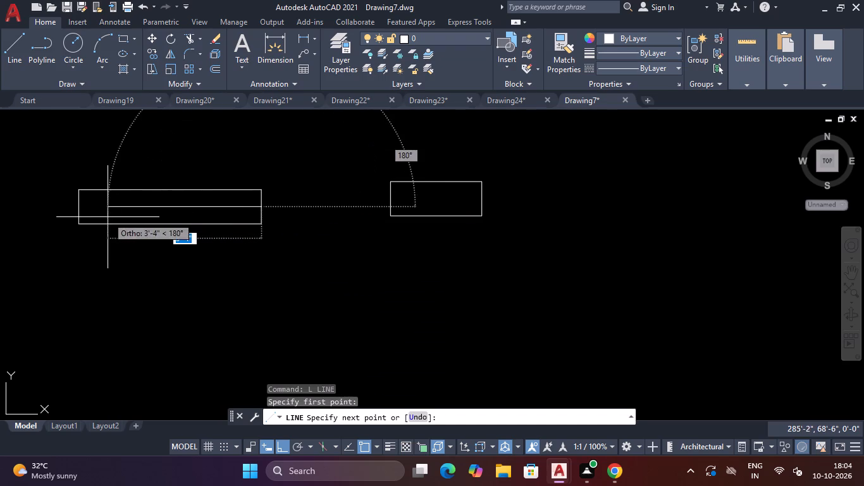
pyautogui.click(75, 208)
pyautogui.press('Escape')
pyautogui.press('space')
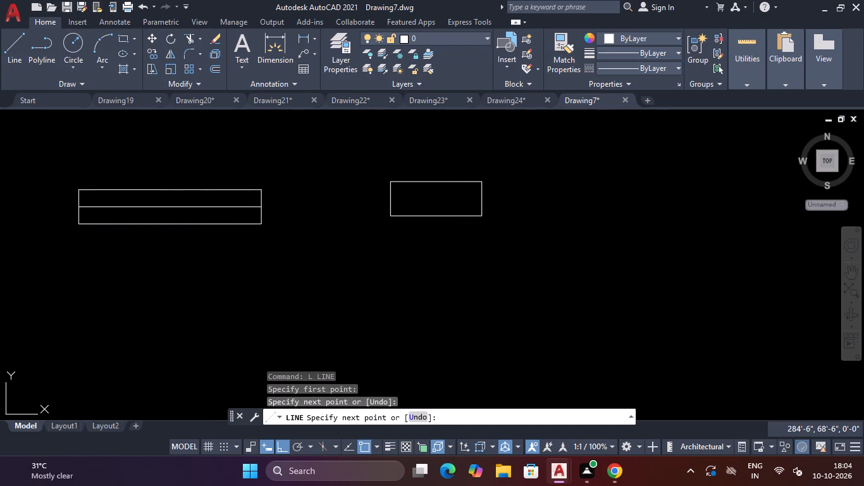
pyautogui.press('Escape')
pyautogui.press('Escape')
# Draw a lengthwise centre line across the 2' window rectangle between the midpoints of its short ends.
pyautogui.press('space')
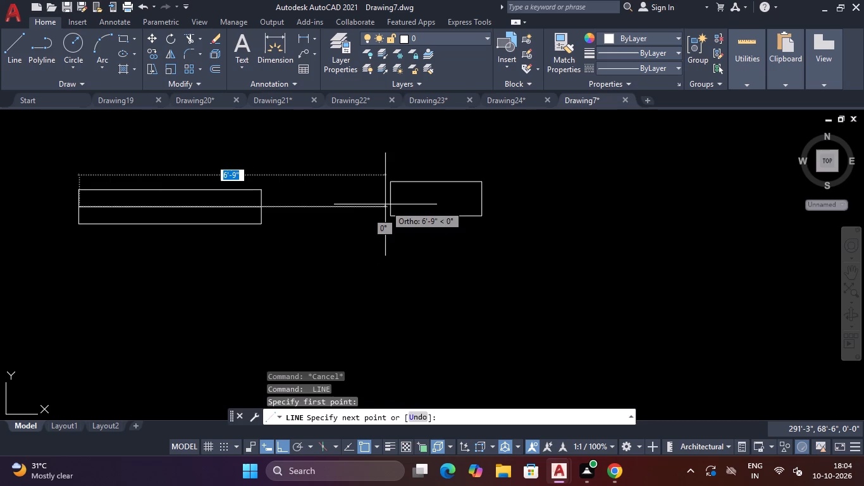
pyautogui.press('Escape')
pyautogui.press('space')
pyautogui.click(392, 199)
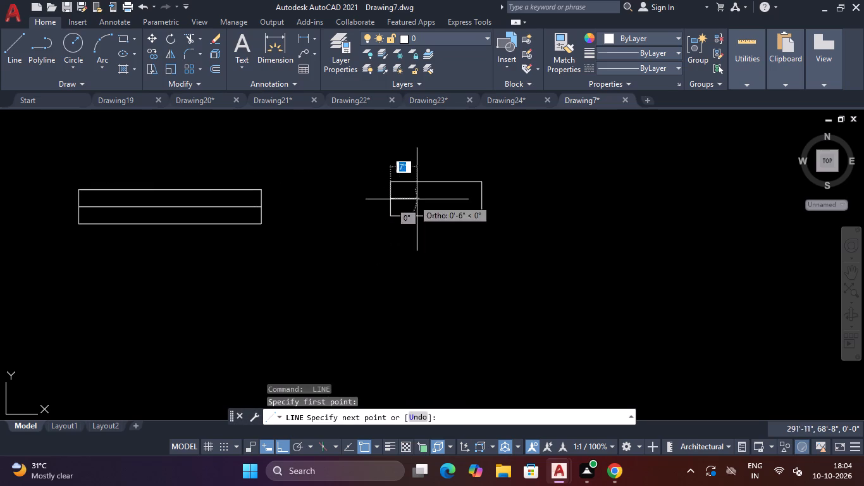
pyautogui.click(486, 197)
pyautogui.press('Escape')
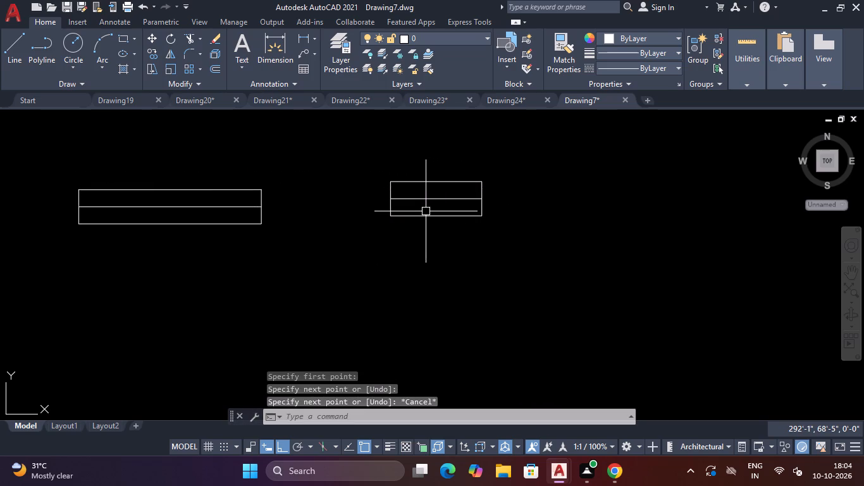
pyautogui.press('Escape')
pyautogui.press('Escape')
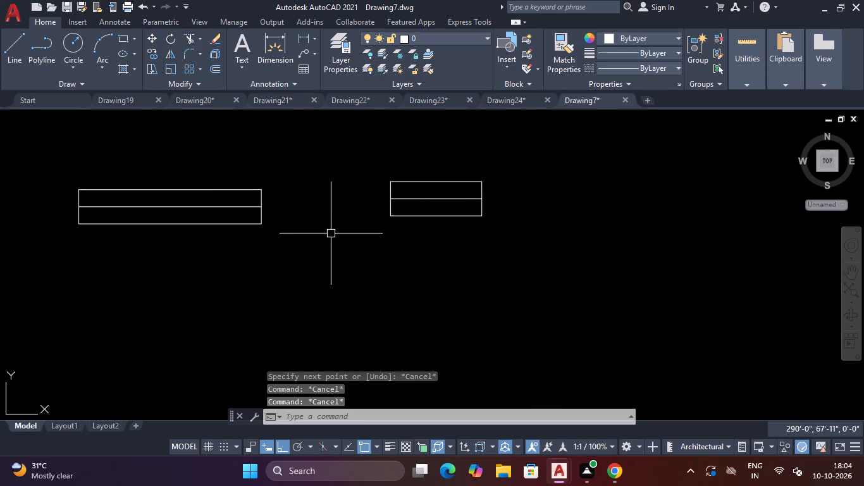
# Offset the 4' window's centre line by 1" to both sides.
pyautogui.write('O')
pyautogui.press('space')
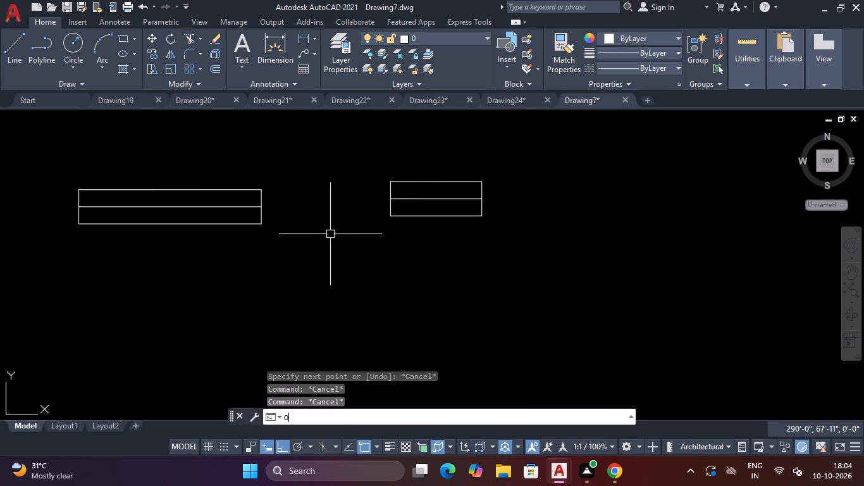
pyautogui.write('1"')
pyautogui.press('Return')
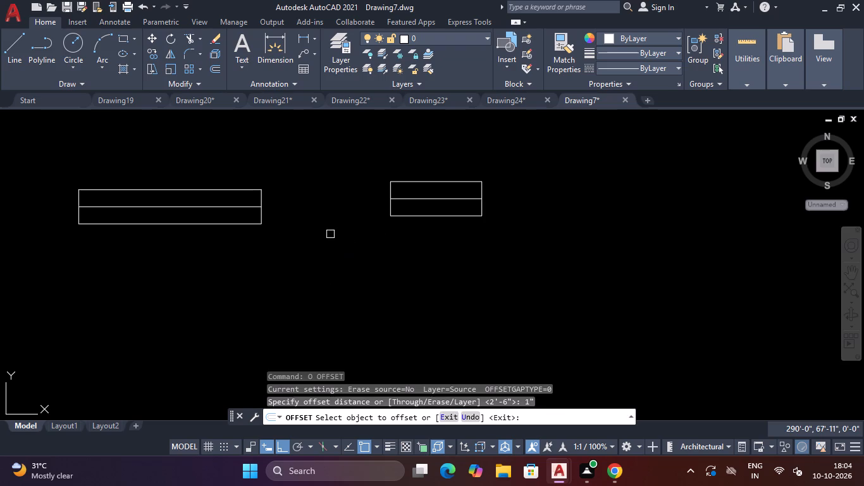
pyautogui.click(234, 208)
pyautogui.click(238, 194)
pyautogui.scroll(3, 235, 212)
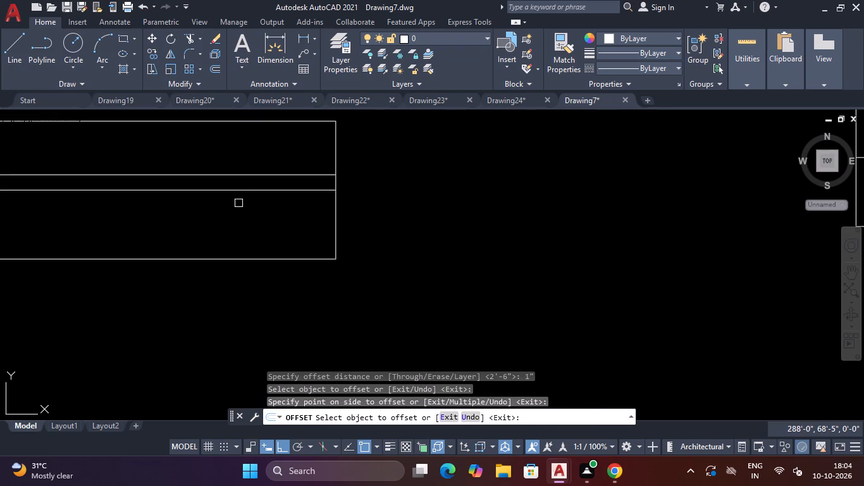
pyautogui.click(246, 192)
pyautogui.click(245, 209)
pyautogui.scroll(-4, 245, 209)
pyautogui.scroll(3, 369, 205)
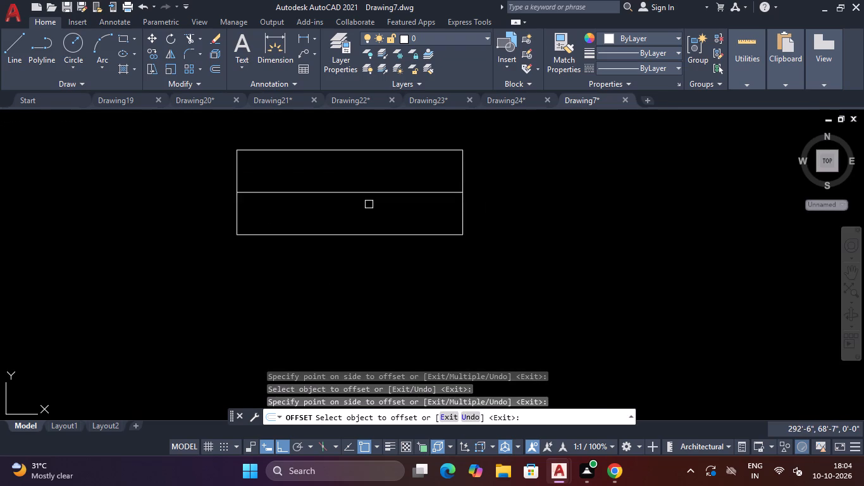
# Offset the 2' window's centre line by 1" to both sides.
pyautogui.click(369, 190)
pyautogui.click(367, 173)
pyautogui.click(365, 196)
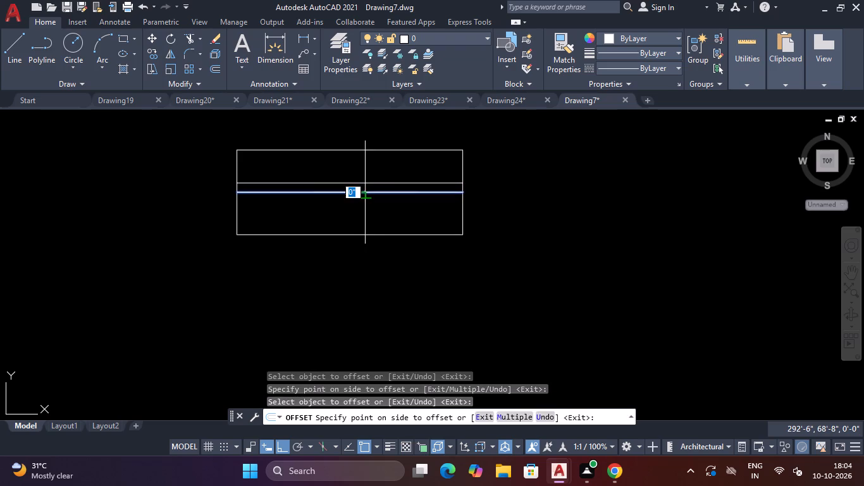
pyautogui.click(363, 217)
pyautogui.press('Escape')
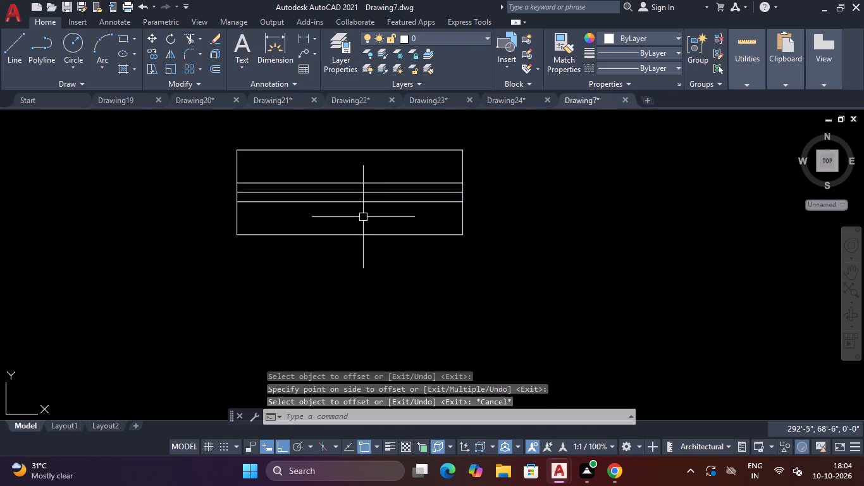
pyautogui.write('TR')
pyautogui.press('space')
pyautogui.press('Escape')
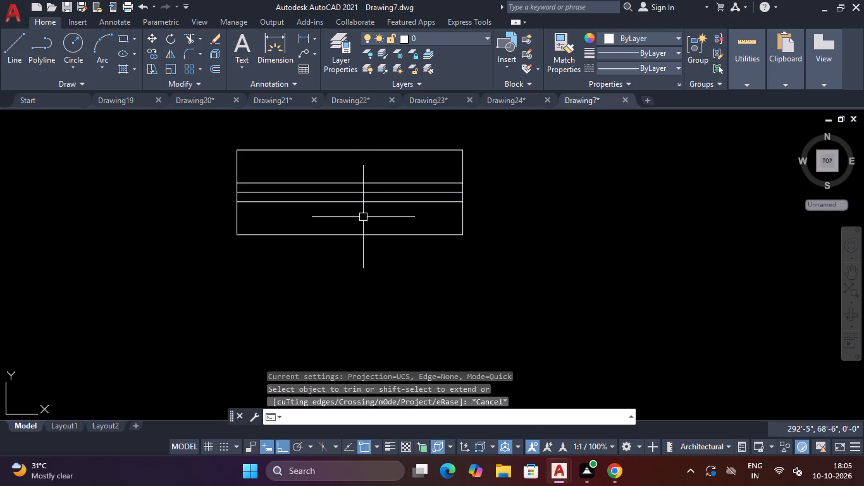
# Delete the original centre line of the 2' window, keeping its two offset lines.
pyautogui.scroll(2, 363, 203)
pyautogui.click(373, 170)
pyautogui.click(369, 183)
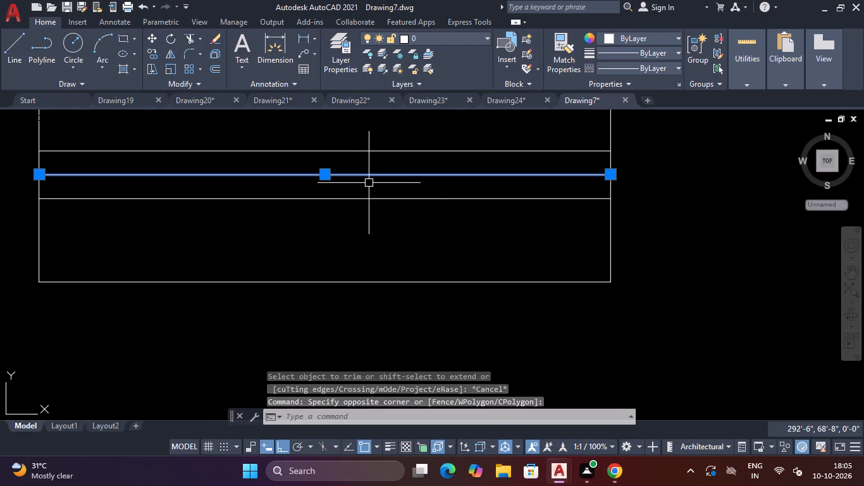
pyautogui.press('Delete')
# Delete the original centre line of the 4' window, keeping its two offset lines.
pyautogui.scroll(-4, 359, 168)
pyautogui.scroll(-3, 49, 166)
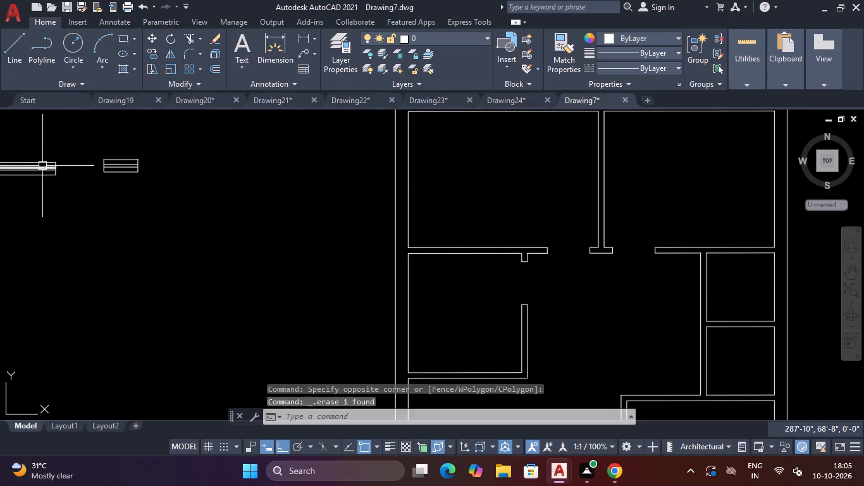
pyautogui.scroll(4, 14, 170)
pyautogui.click(34, 161)
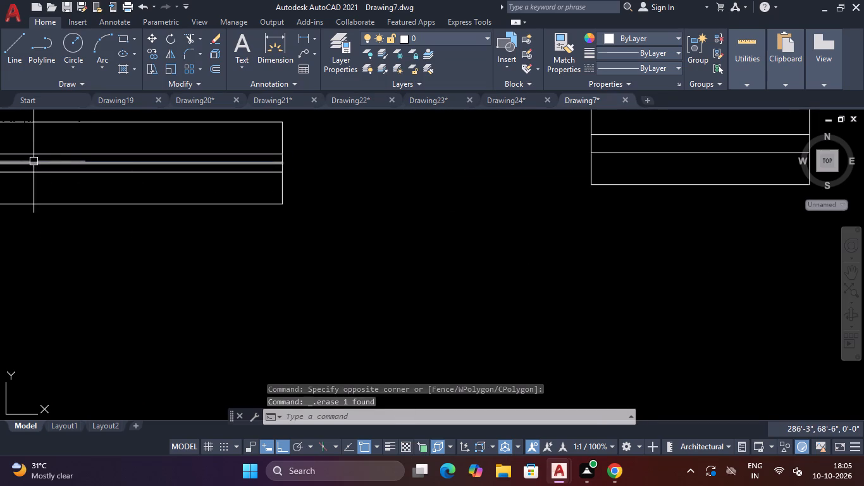
pyautogui.press('Delete')
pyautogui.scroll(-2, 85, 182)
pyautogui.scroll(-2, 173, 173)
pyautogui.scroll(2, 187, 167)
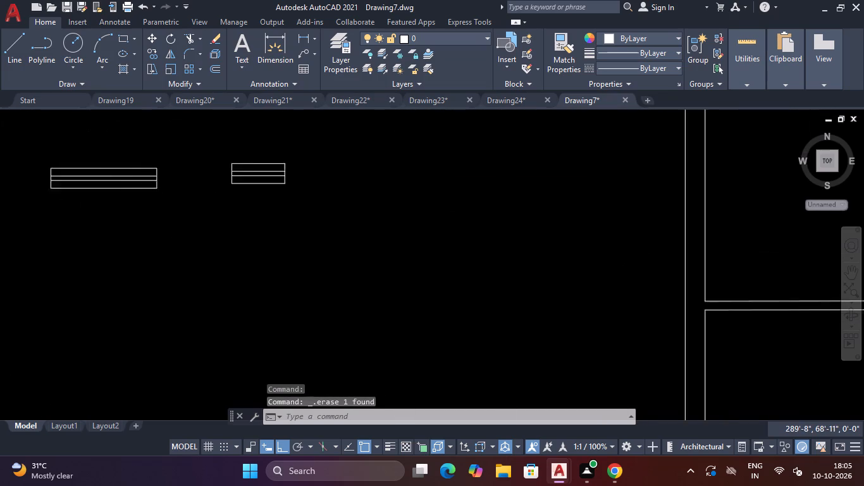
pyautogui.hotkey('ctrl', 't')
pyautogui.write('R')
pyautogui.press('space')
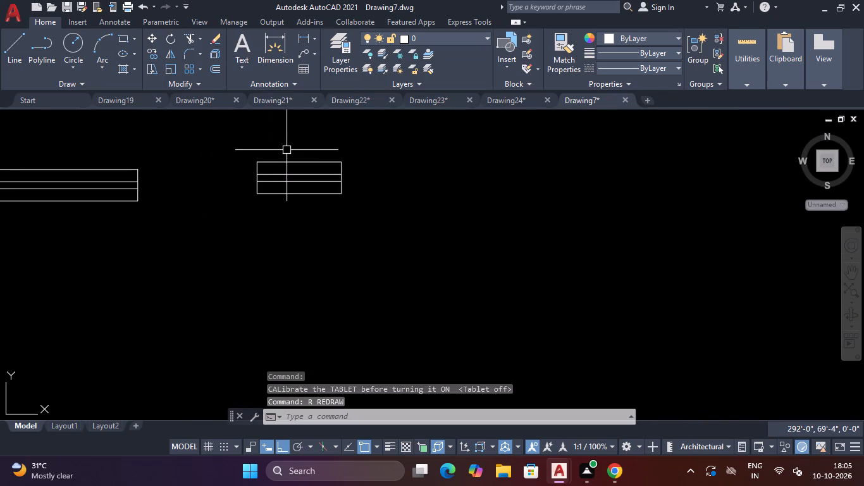
# Trim away both long outer edges of the 2' window, leaving the end lines and the two inner glass lines.
pyautogui.write('TR')
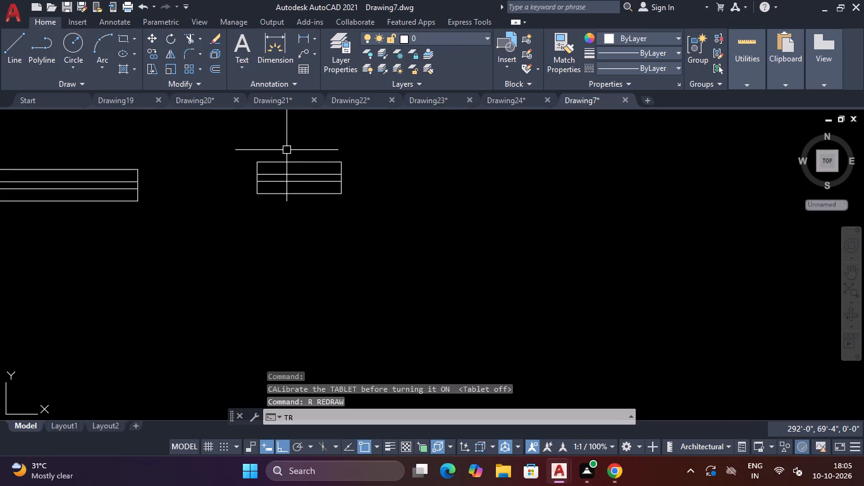
pyautogui.press('space')
pyautogui.click(286, 150)
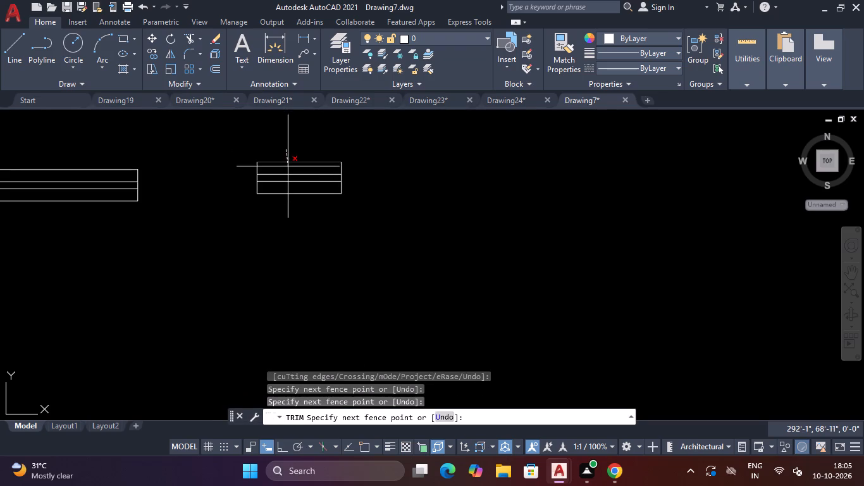
pyautogui.click(288, 166)
pyautogui.scroll(2, 287, 190)
pyautogui.click(287, 190)
pyautogui.click(280, 212)
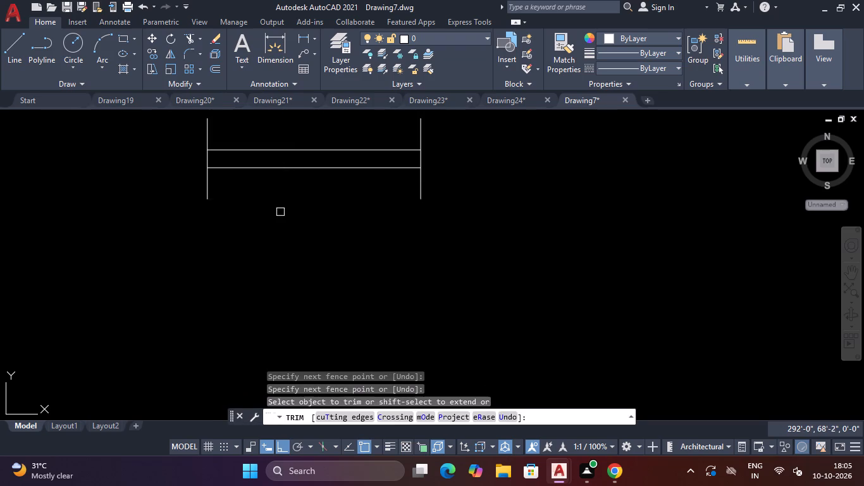
# Trim away both long outer edges of the 4' window, leaving the end lines and the two inner glass lines.
pyautogui.scroll(-2, 280, 213)
pyautogui.click(92, 171)
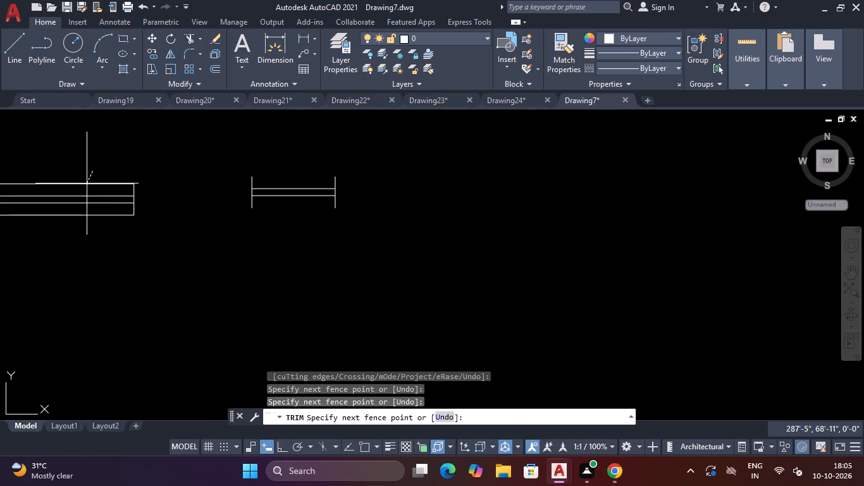
pyautogui.click(85, 188)
pyautogui.click(75, 209)
pyautogui.click(71, 220)
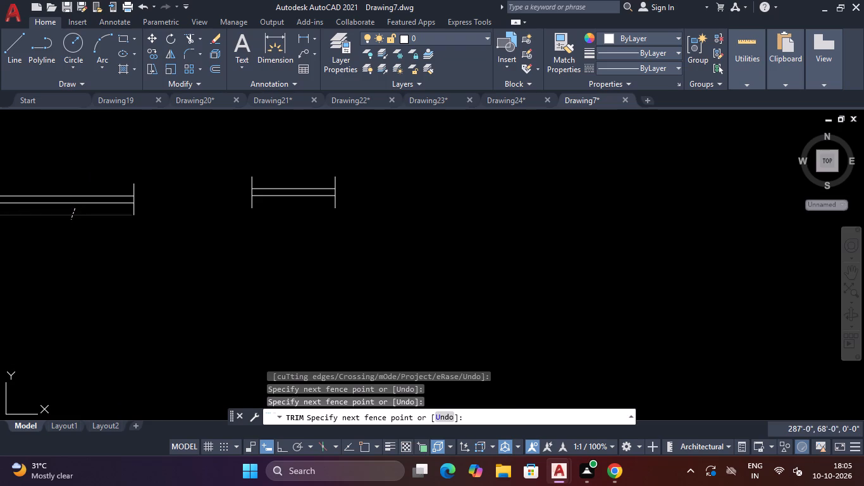
pyautogui.scroll(-6, 74, 217)
pyautogui.scroll(1, 68, 218)
pyautogui.press('Escape')
pyautogui.press('Escape')
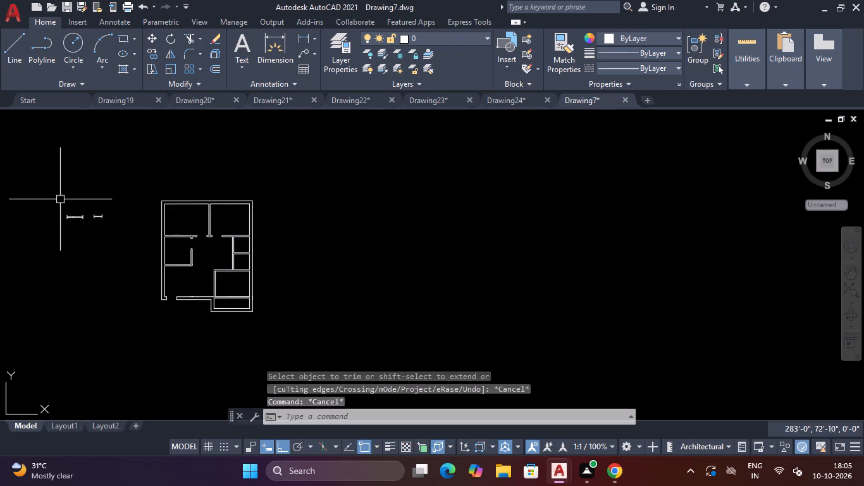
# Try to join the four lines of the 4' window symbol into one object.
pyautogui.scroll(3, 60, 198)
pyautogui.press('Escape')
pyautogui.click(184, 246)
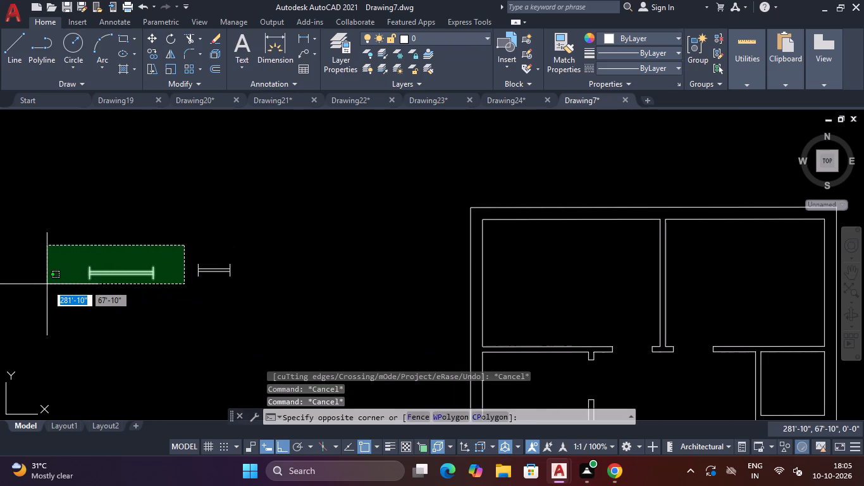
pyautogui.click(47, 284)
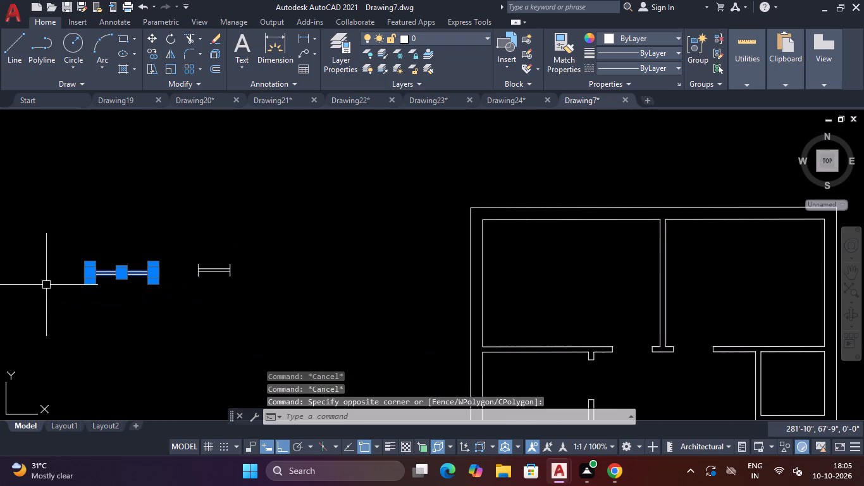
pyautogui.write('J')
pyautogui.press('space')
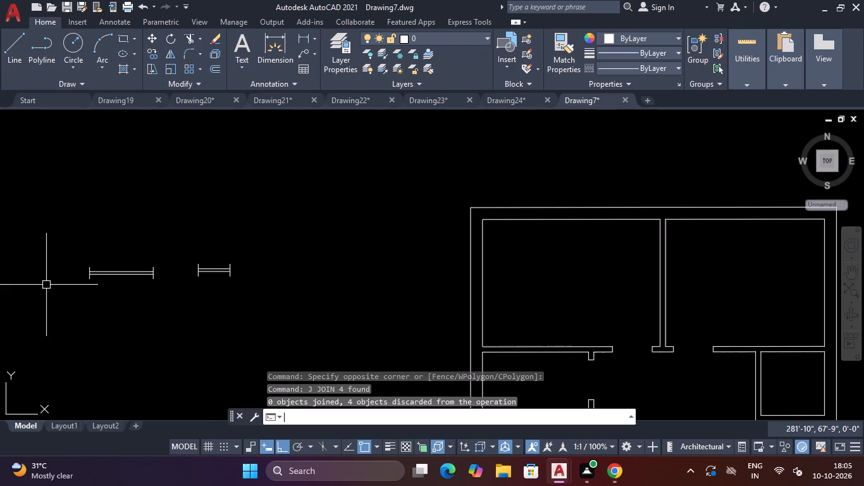
# Copy the 4' window symbol into the north outer wall twice, once for each of the two upper rooms.
pyautogui.click(165, 252)
pyautogui.click(77, 317)
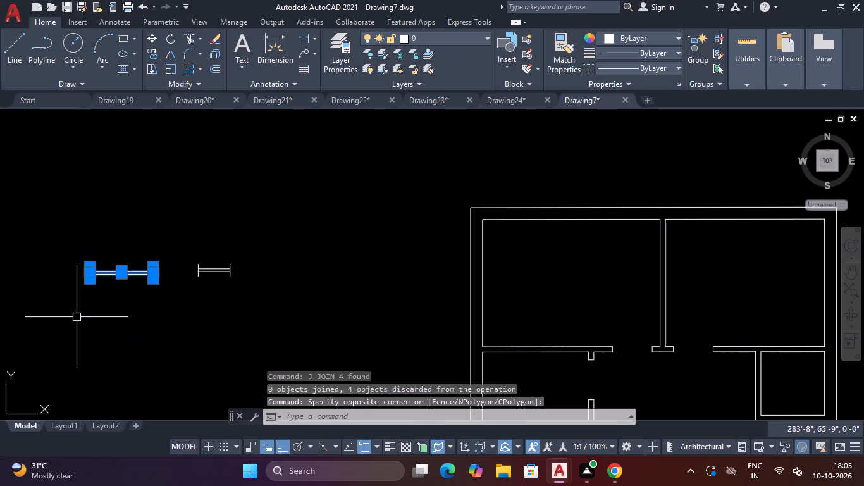
pyautogui.write('CO')
pyautogui.press('Return')
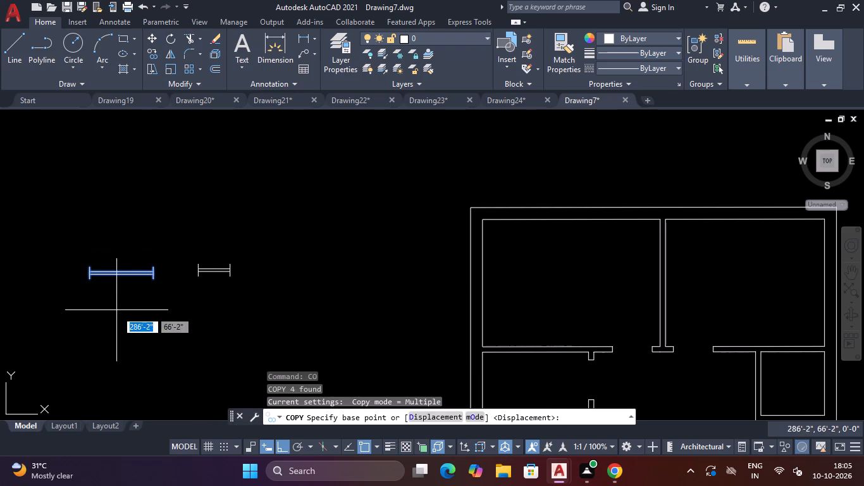
pyautogui.click(152, 278)
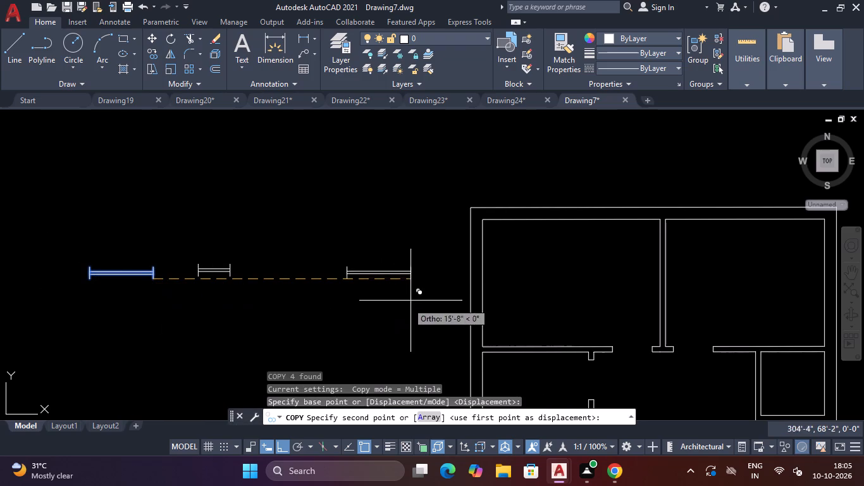
pyautogui.press('F8')
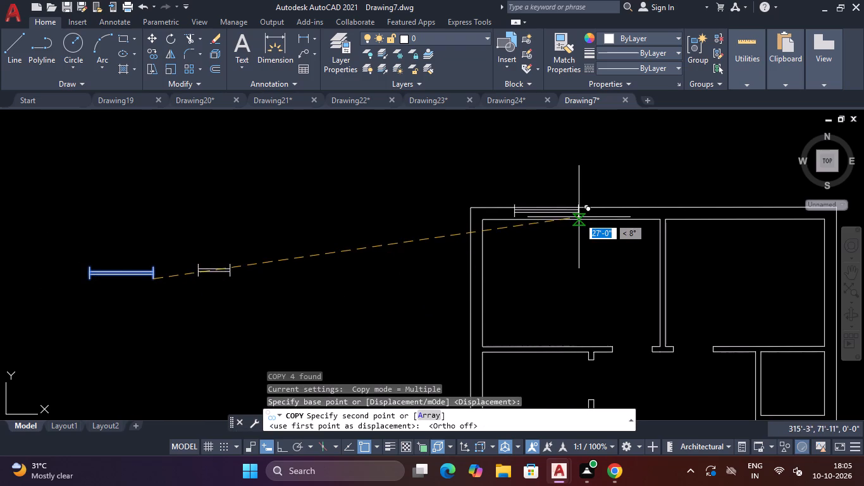
pyautogui.scroll(2, 579, 217)
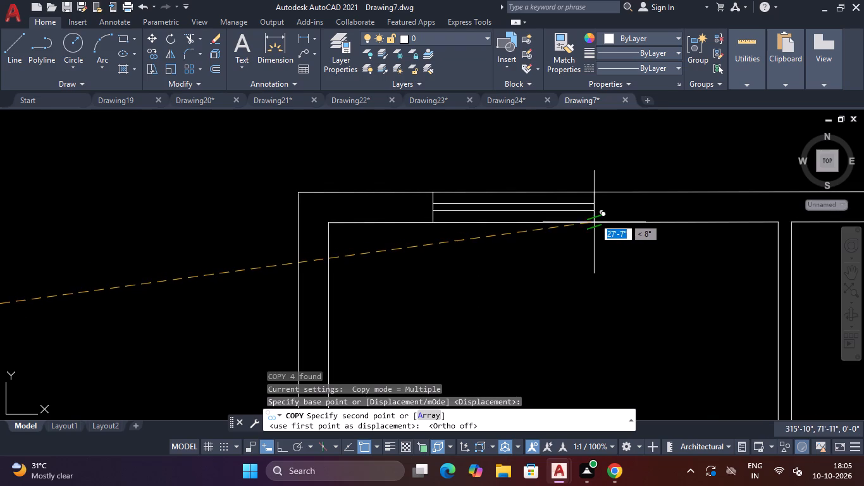
pyautogui.click(586, 223)
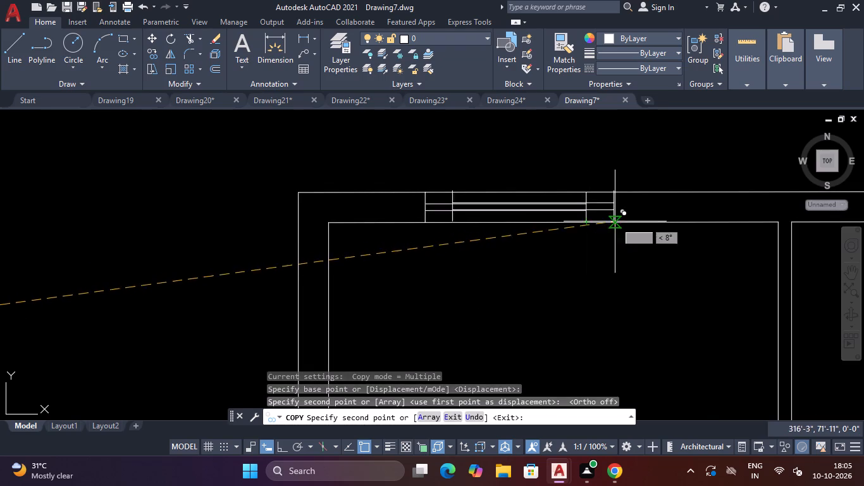
pyautogui.scroll(-3, 631, 227)
pyautogui.scroll(1, 747, 234)
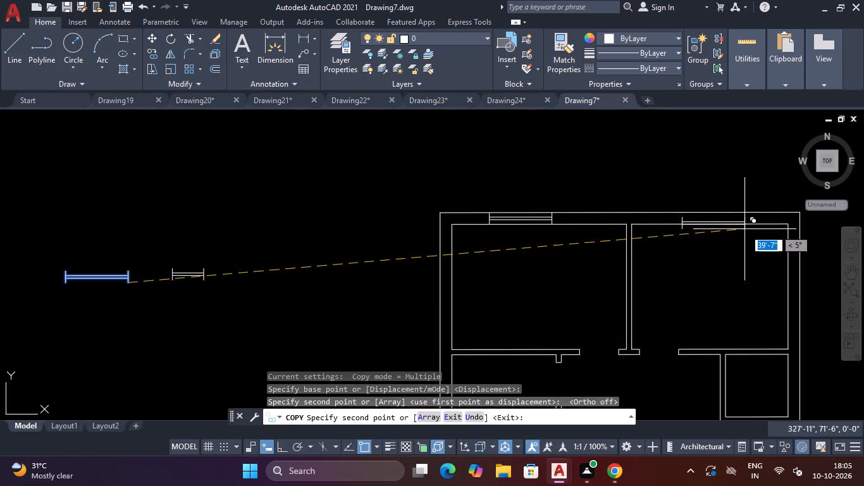
pyautogui.scroll(1, 743, 228)
pyautogui.click(748, 217)
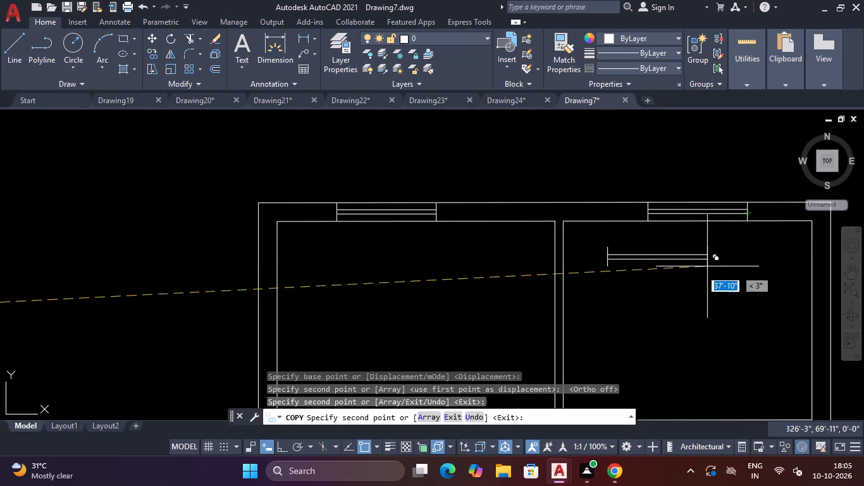
# Place another copy of the 4' window in the south outer wall, between the door opening and the projecting corner.
pyautogui.scroll(-6, 701, 270)
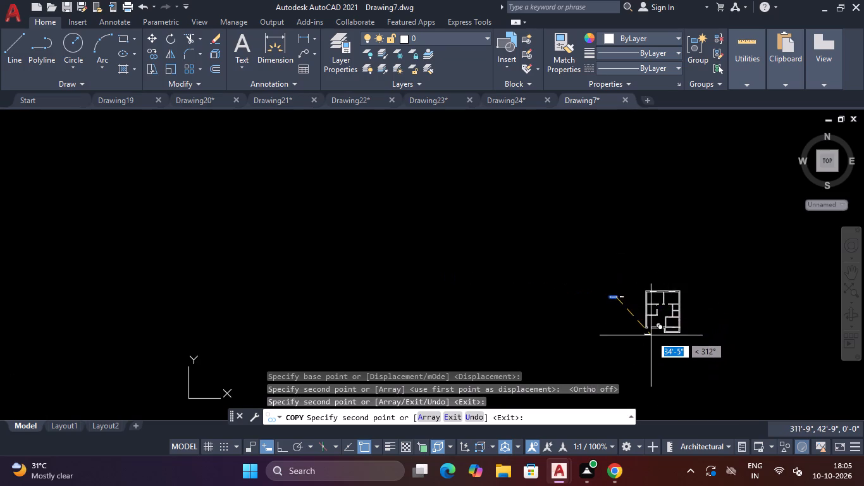
pyautogui.scroll(7, 651, 335)
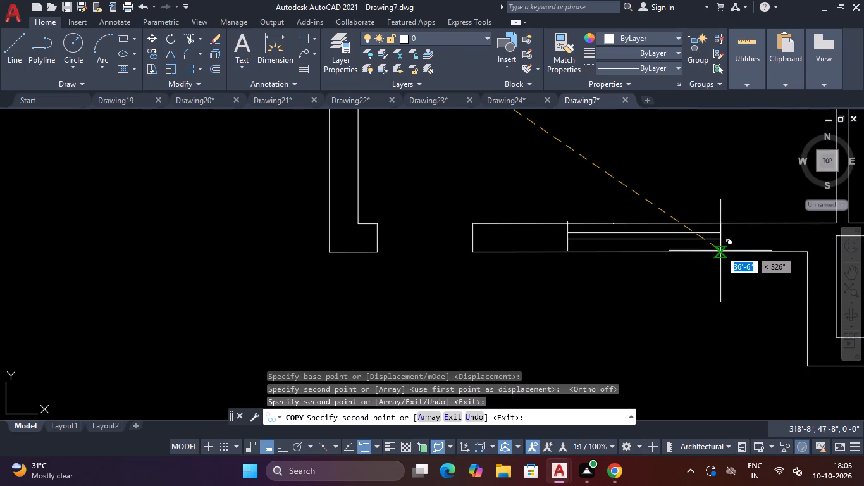
pyautogui.click(720, 251)
pyautogui.scroll(-6, 743, 258)
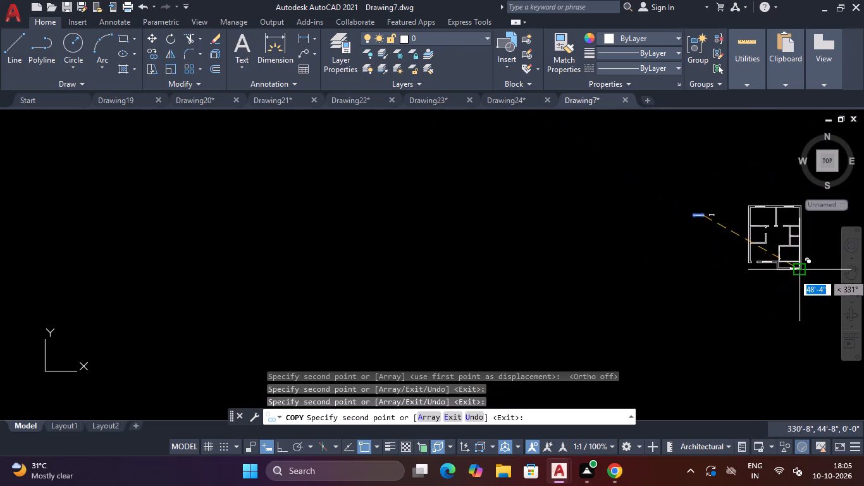
pyautogui.scroll(-4, 797, 273)
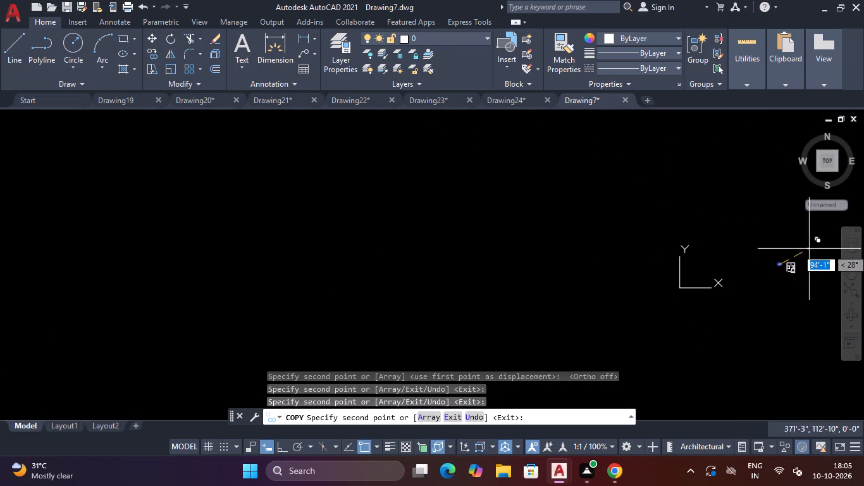
pyautogui.scroll(4, 806, 256)
pyautogui.scroll(3, 703, 330)
pyautogui.scroll(-4, 703, 331)
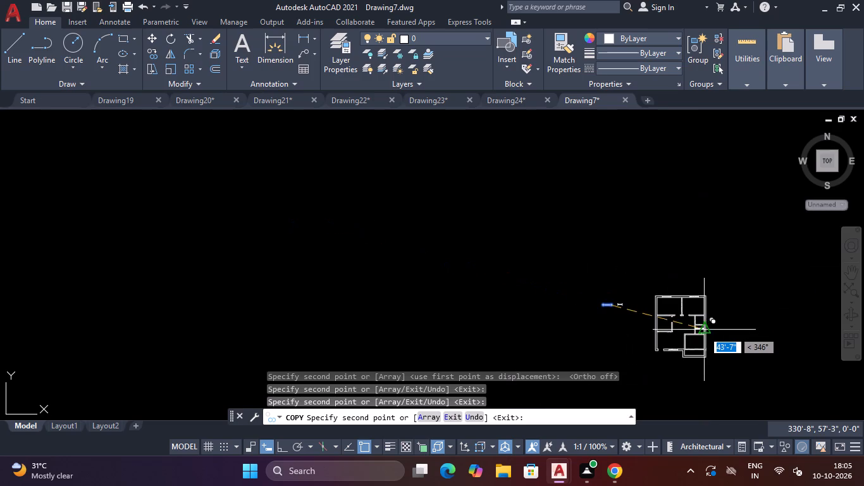
pyautogui.press('Escape')
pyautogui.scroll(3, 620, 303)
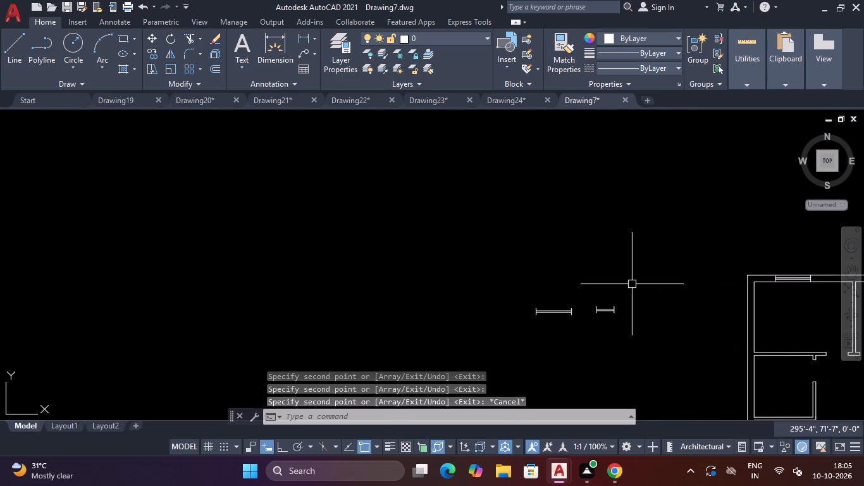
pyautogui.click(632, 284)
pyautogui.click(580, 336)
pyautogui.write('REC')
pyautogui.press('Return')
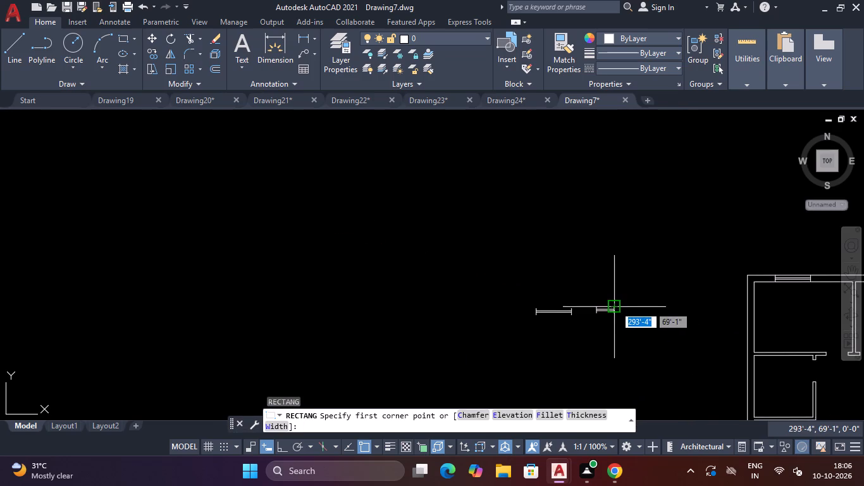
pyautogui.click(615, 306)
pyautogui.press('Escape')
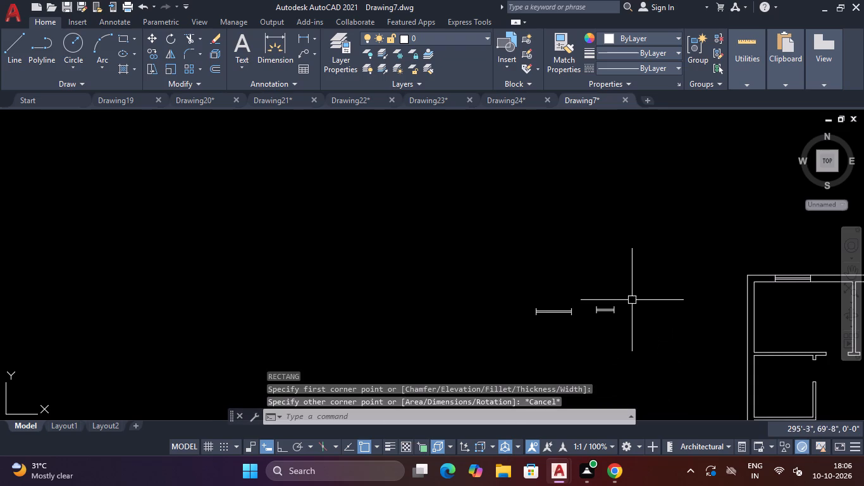
# Rotate the 2' window symbol to 270° about its end so that it stands vertically.
pyautogui.click(633, 298)
pyautogui.click(590, 327)
pyautogui.write('RO')
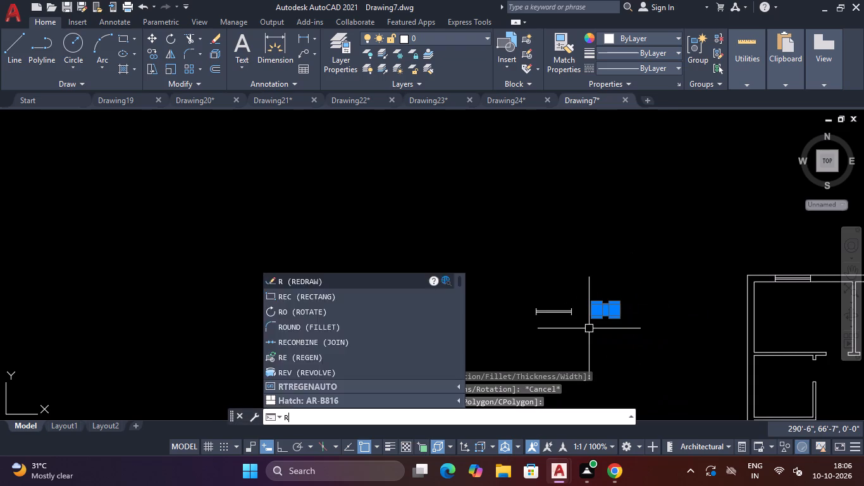
pyautogui.press('Return')
pyautogui.press('F8')
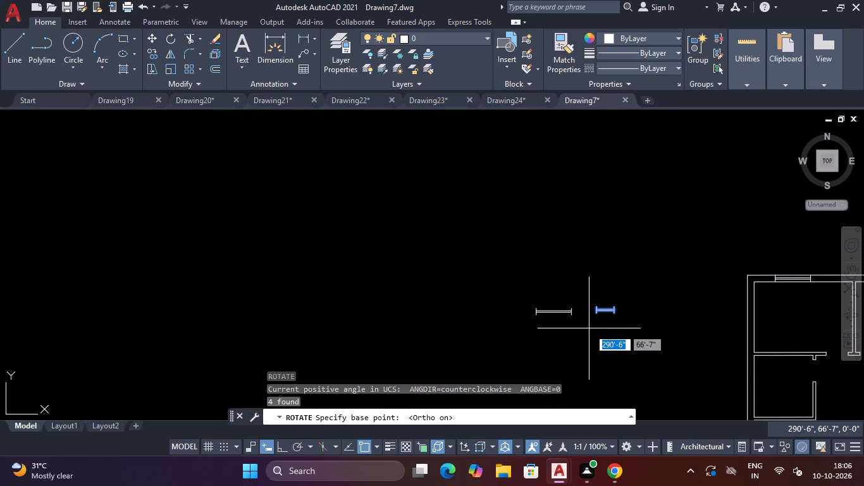
pyautogui.click(612, 308)
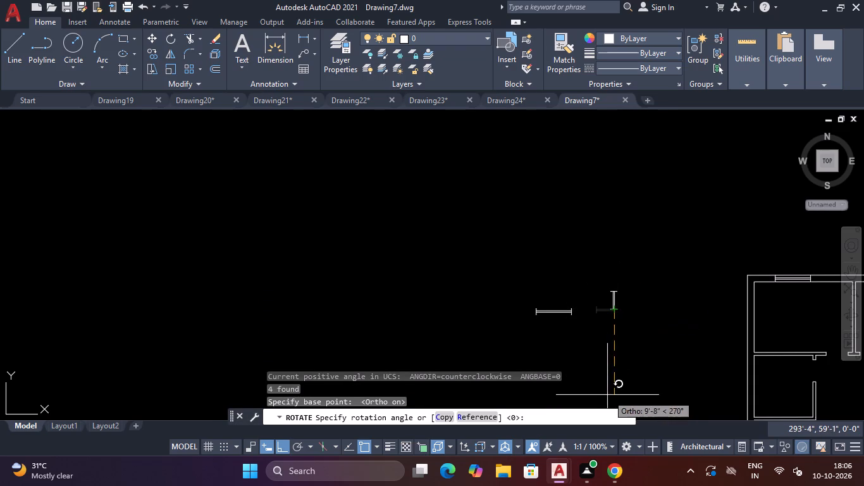
pyautogui.click(607, 394)
# Move the vertical 2' window into the east outer wall, beside the upper of the two small rooms.
pyautogui.scroll(-2, 631, 325)
pyautogui.scroll(2, 631, 325)
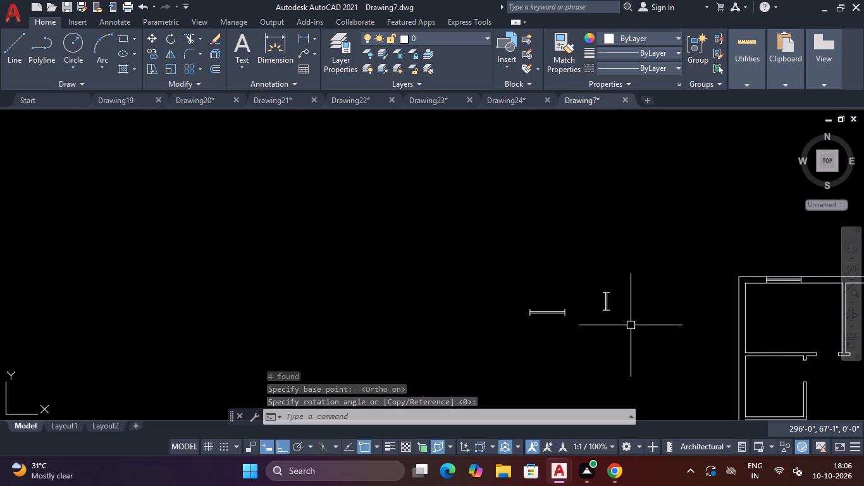
pyautogui.scroll(1, 627, 317)
pyautogui.click(620, 262)
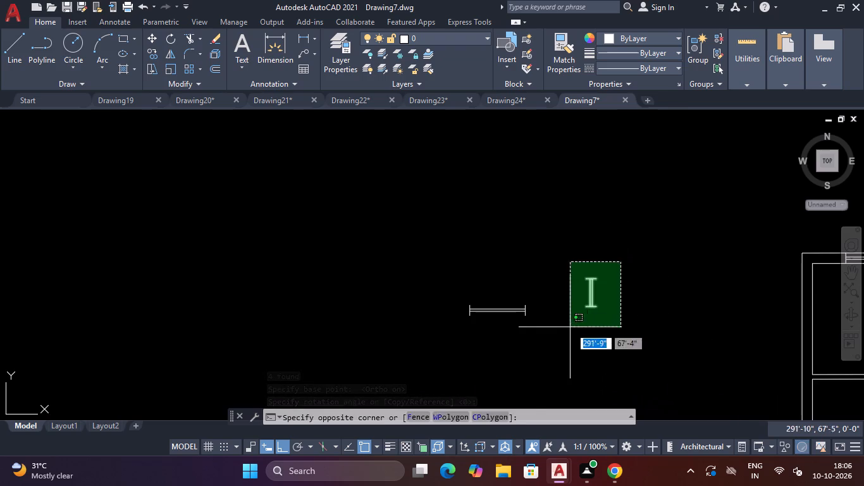
pyautogui.click(570, 327)
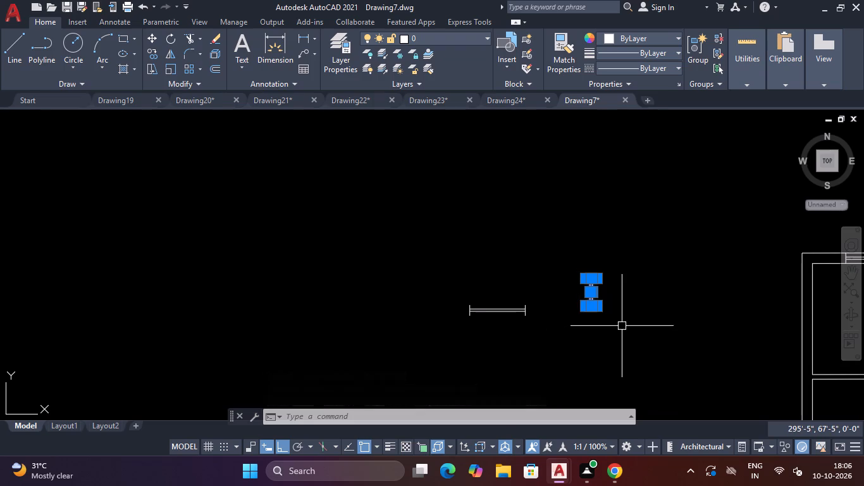
pyautogui.scroll(2, 621, 326)
pyautogui.scroll(-5, 621, 326)
pyautogui.scroll(3, 617, 327)
pyautogui.write('M')
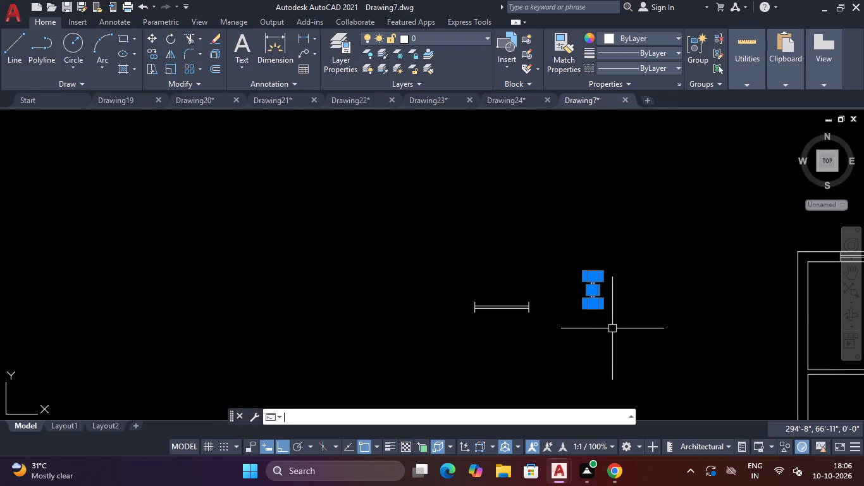
pyautogui.press('space')
pyautogui.scroll(3, 582, 325)
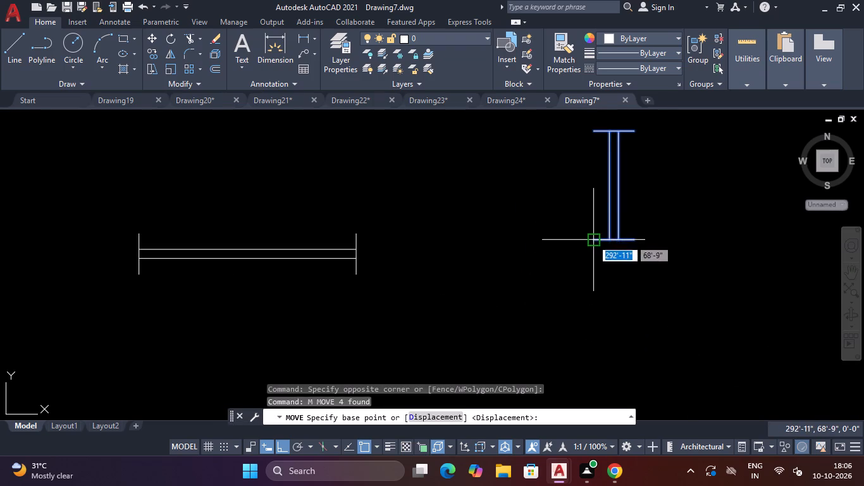
pyautogui.click(593, 240)
pyautogui.scroll(-5, 636, 282)
pyautogui.press('F8')
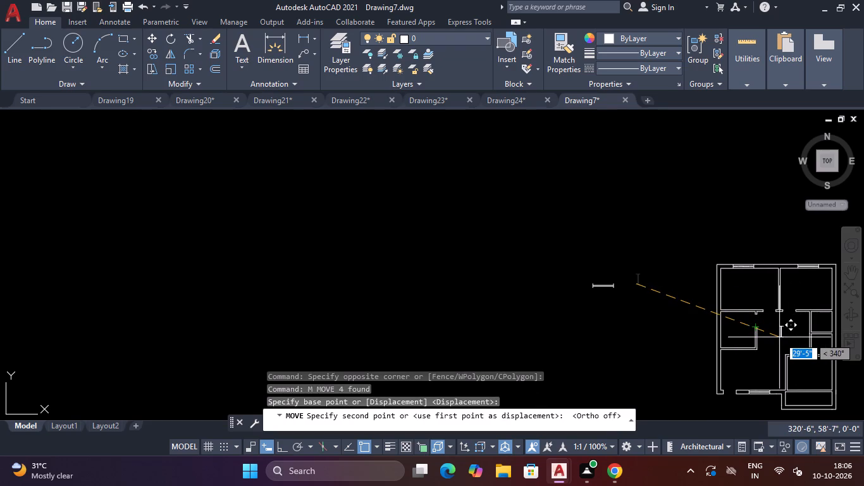
pyautogui.scroll(-3, 806, 330)
pyautogui.scroll(5, 812, 329)
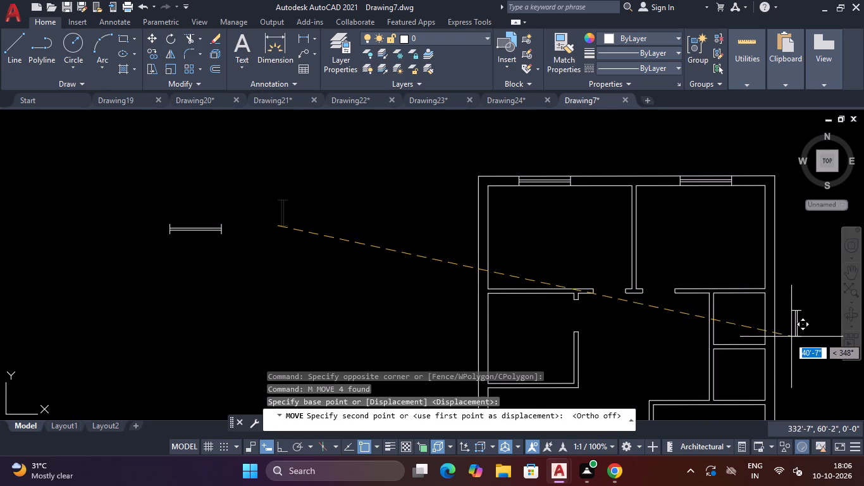
pyautogui.scroll(2, 784, 338)
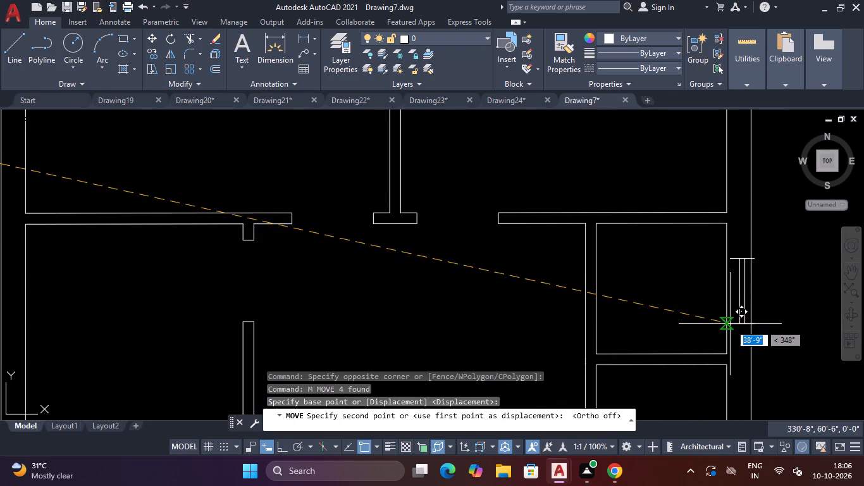
pyautogui.click(727, 322)
# Copy the 2' window about 4'-6" straight down the east outer wall, beside the lower small room.
pyautogui.scroll(-3, 739, 328)
pyautogui.scroll(3, 737, 341)
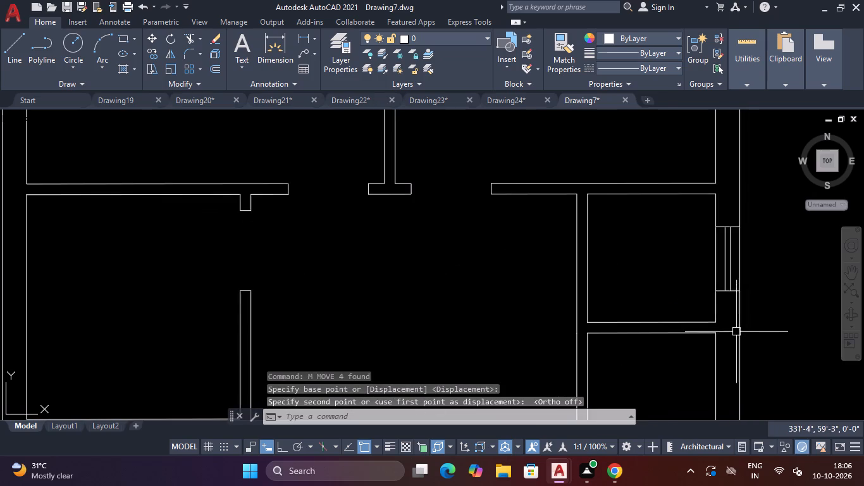
pyautogui.click(731, 204)
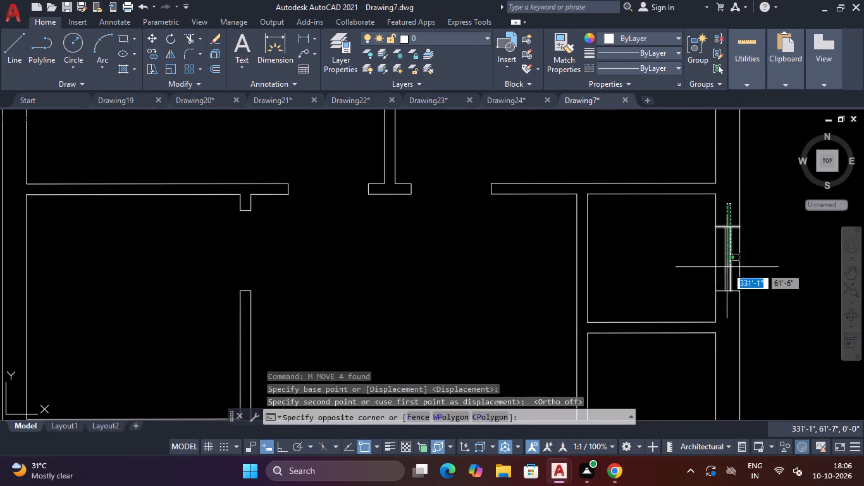
pyautogui.click(720, 304)
pyautogui.scroll(-2, 732, 304)
pyautogui.write('CO')
pyautogui.press('Return')
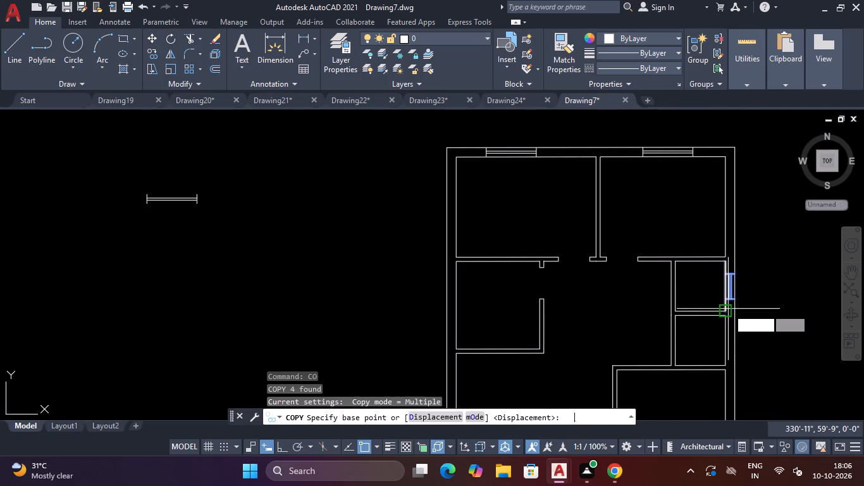
pyautogui.scroll(2, 731, 289)
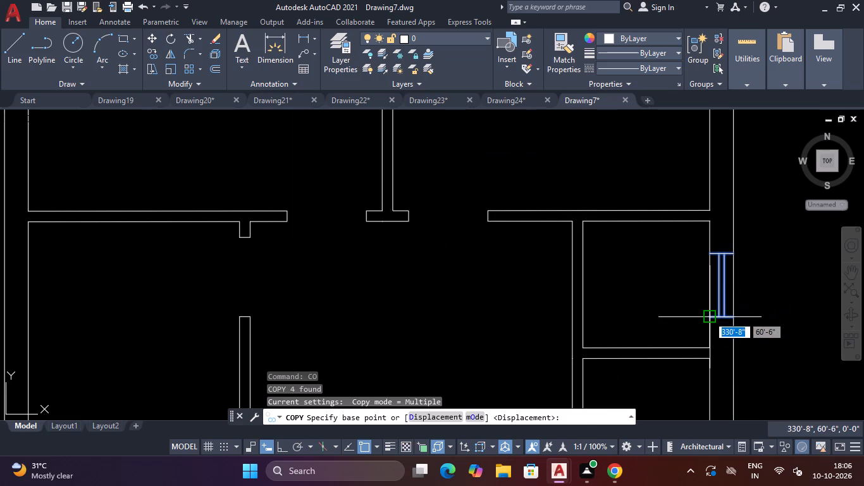
pyautogui.click(708, 316)
pyautogui.scroll(-3, 717, 320)
pyautogui.scroll(3, 715, 343)
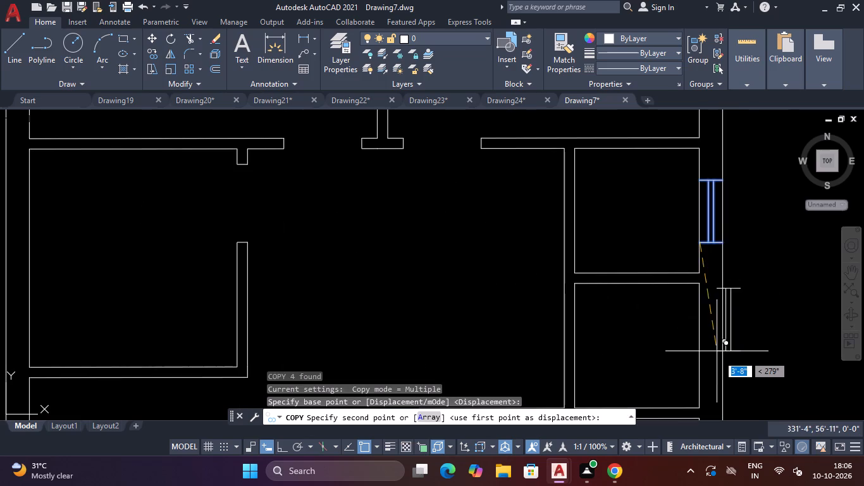
pyautogui.click(701, 383)
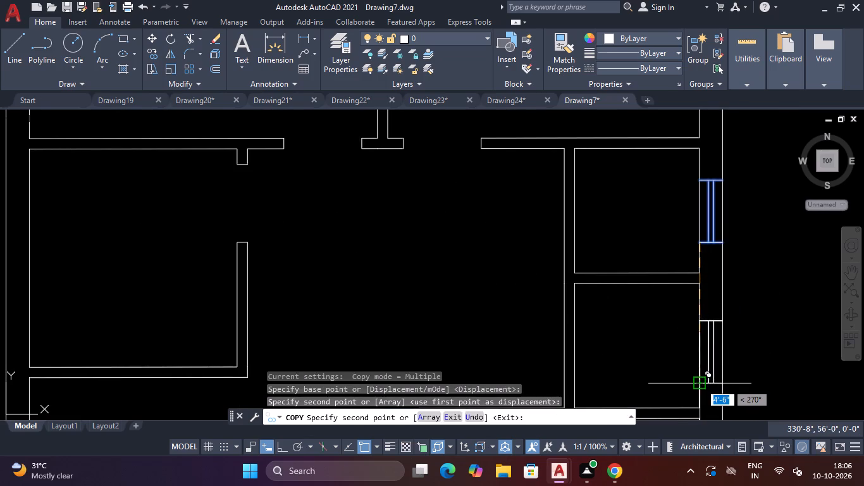
pyautogui.scroll(-3, 700, 383)
pyautogui.press('Escape')
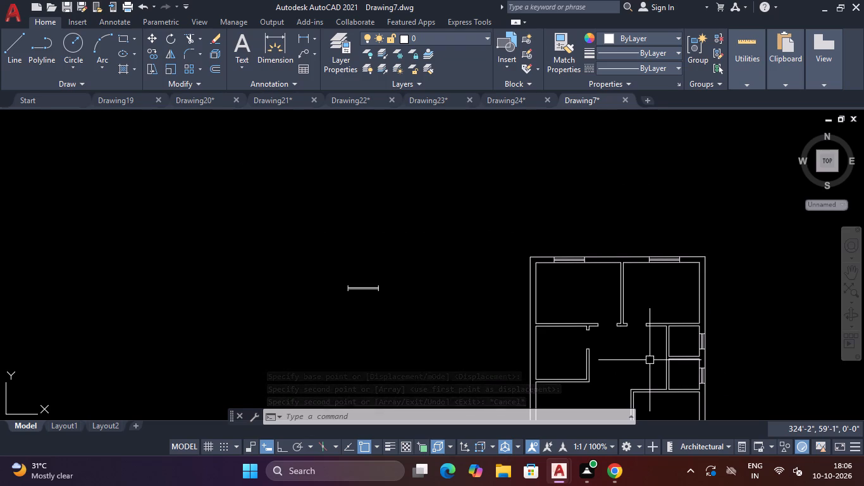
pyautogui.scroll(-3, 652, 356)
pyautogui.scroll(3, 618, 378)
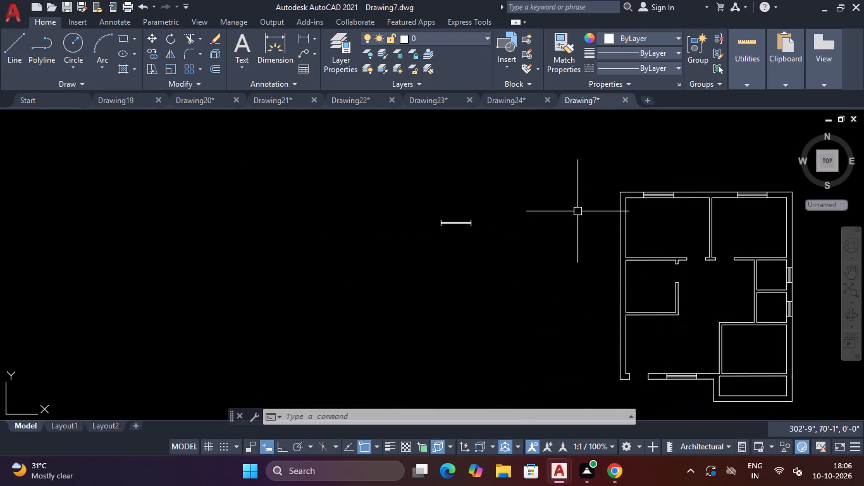
# Rotate the spare 4' window symbol to about 270° around its end so that it stands upright.
pyautogui.click(560, 175)
pyautogui.click(395, 274)
pyautogui.write('RO')
pyautogui.press('Return')
pyautogui.scroll(4, 457, 216)
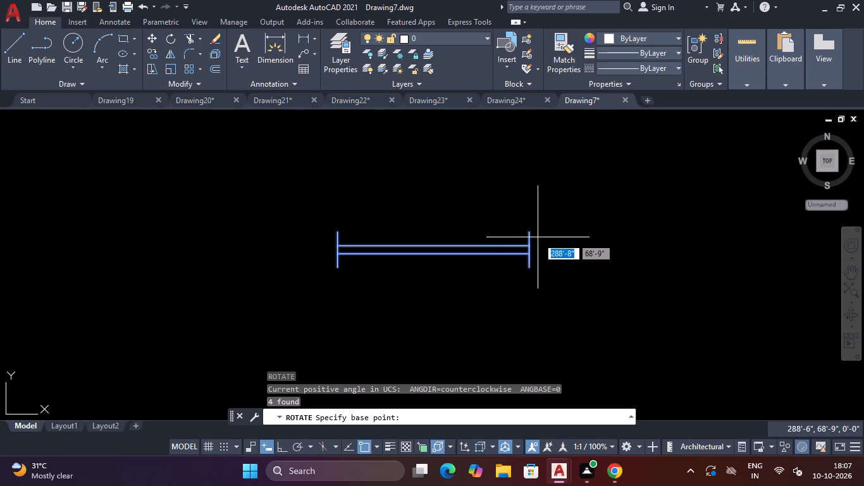
pyautogui.click(534, 232)
pyautogui.click(536, 342)
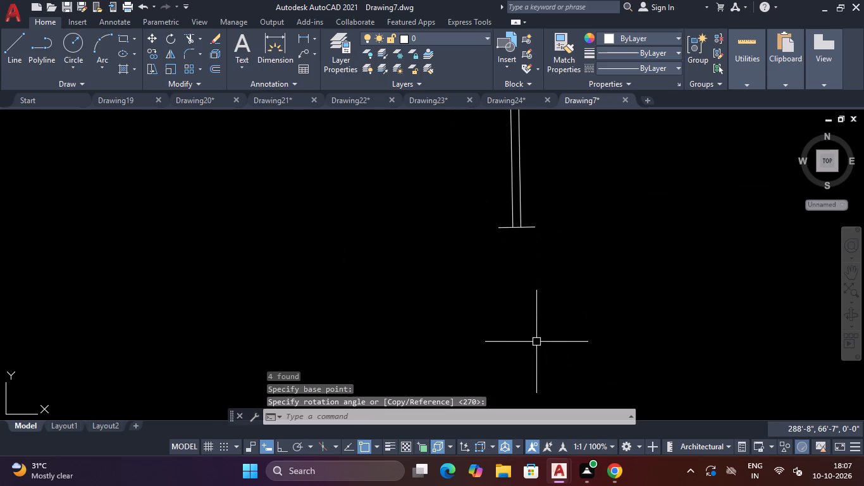
# Move the upright 4' window into the west outer wall, beside the small room with the door opening.
pyautogui.scroll(-2, 546, 240)
pyautogui.click(562, 149)
pyautogui.click(514, 282)
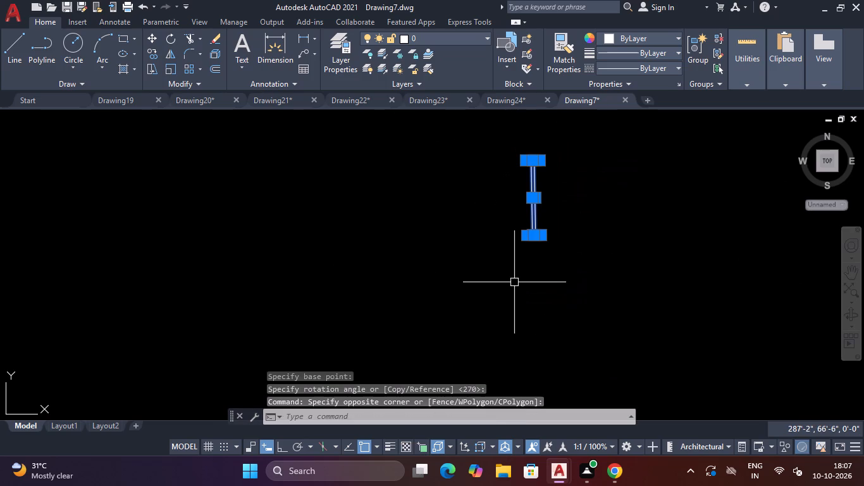
pyautogui.write('M')
pyautogui.press('space')
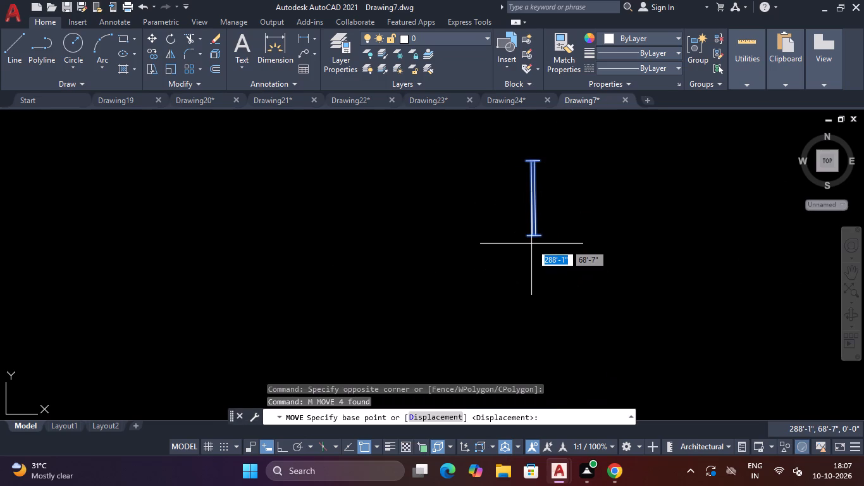
pyautogui.scroll(2, 534, 244)
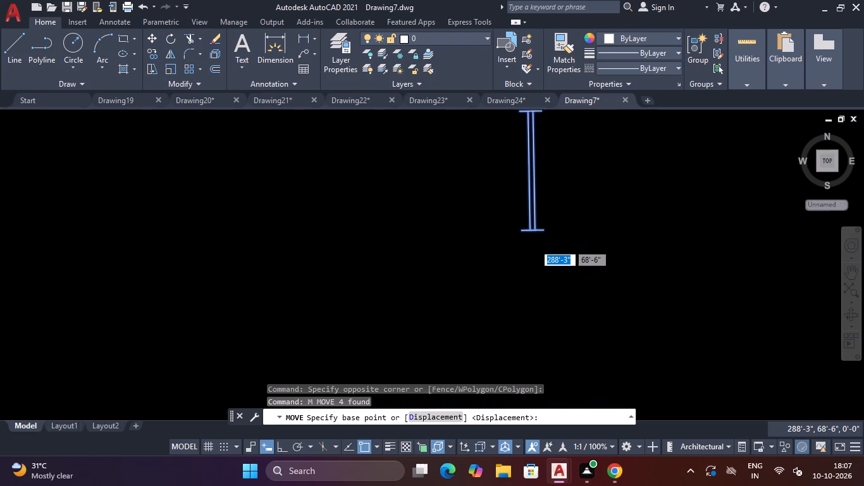
pyautogui.click(550, 222)
pyautogui.scroll(-3, 564, 231)
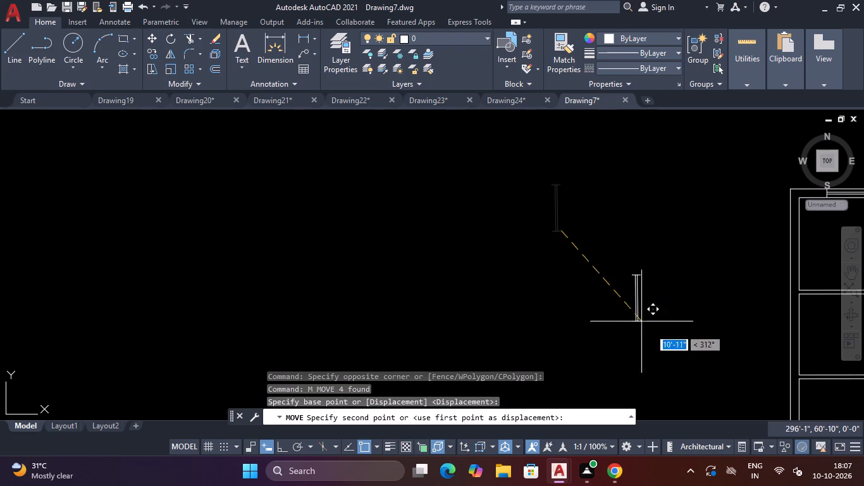
pyautogui.scroll(-4, 737, 346)
pyautogui.scroll(4, 743, 359)
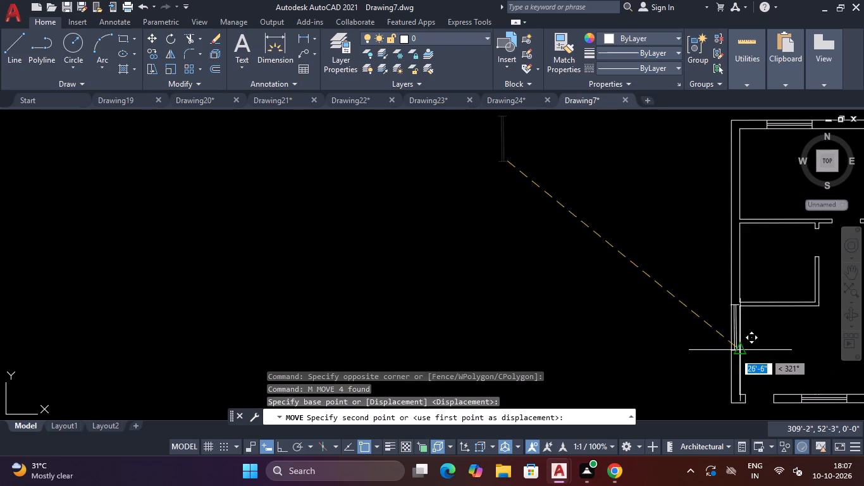
pyautogui.scroll(2, 734, 297)
pyautogui.scroll(-1, 740, 228)
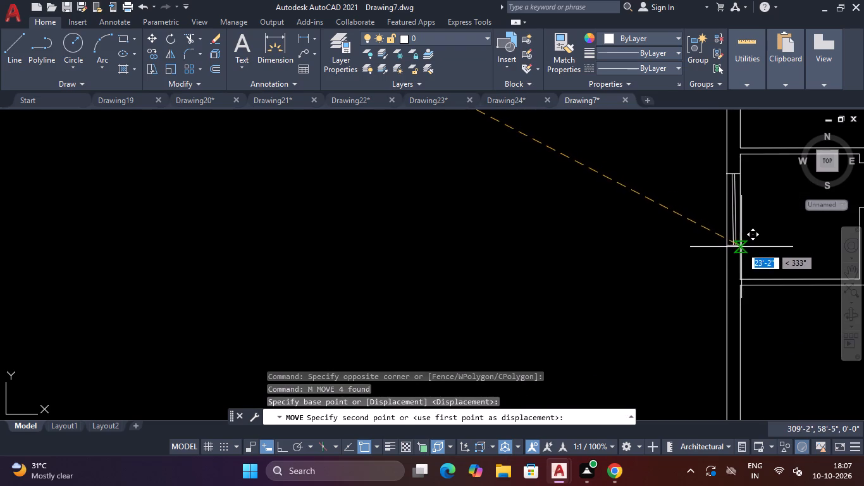
pyautogui.click(742, 247)
pyautogui.press('Escape')
# Extend the window's upper end line to the wall's inner face and trim its overhang at the outer face.
pyautogui.scroll(4, 727, 175)
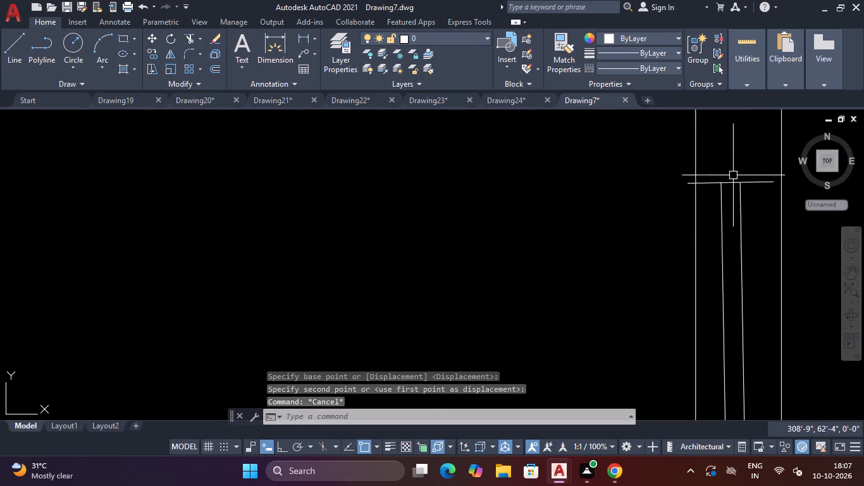
pyautogui.write('EX')
pyautogui.press('space')
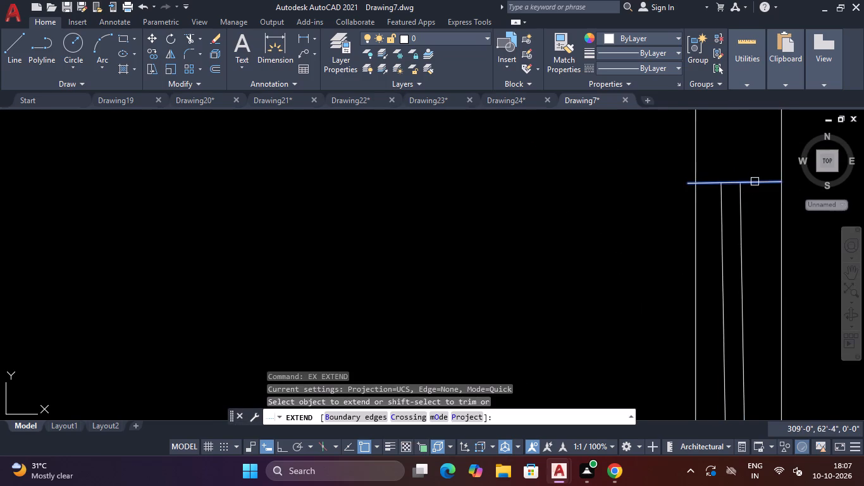
pyautogui.click(755, 182)
pyautogui.press('Escape')
pyautogui.write('TR')
pyautogui.press('space')
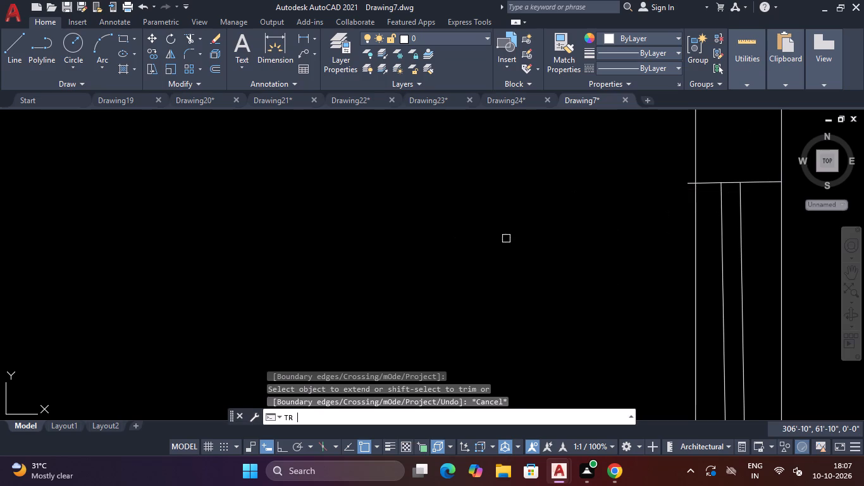
pyautogui.click(687, 184)
pyautogui.scroll(-2, 691, 194)
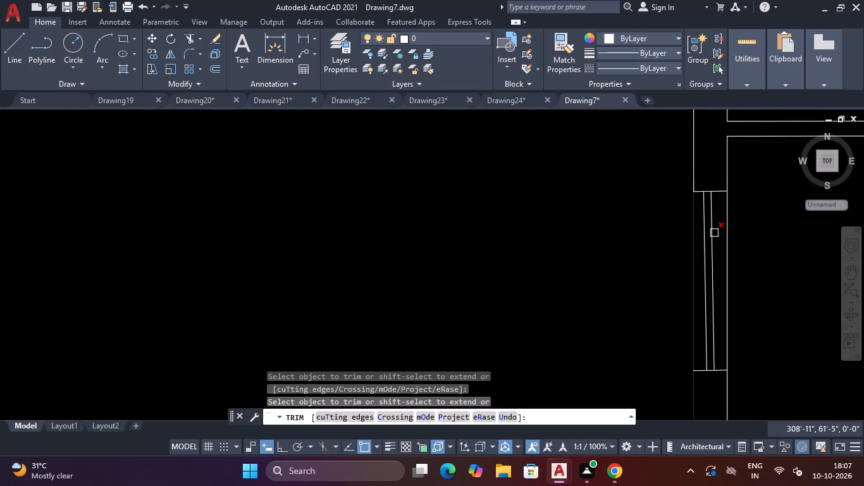
pyautogui.scroll(-2, 715, 248)
pyautogui.scroll(3, 708, 294)
pyautogui.scroll(-2, 707, 301)
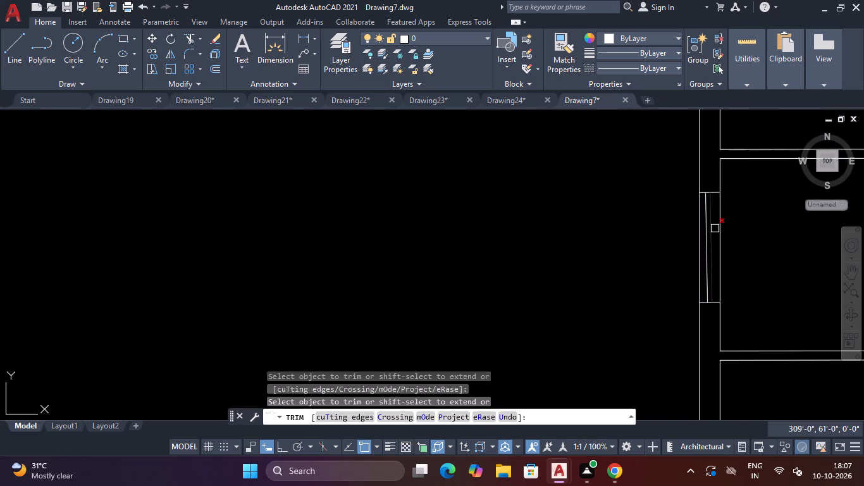
pyautogui.scroll(2, 716, 197)
pyautogui.press('Escape')
pyautogui.press('Escape')
# Erase the two slanted glass lines of the west wall window.
pyautogui.click(707, 209)
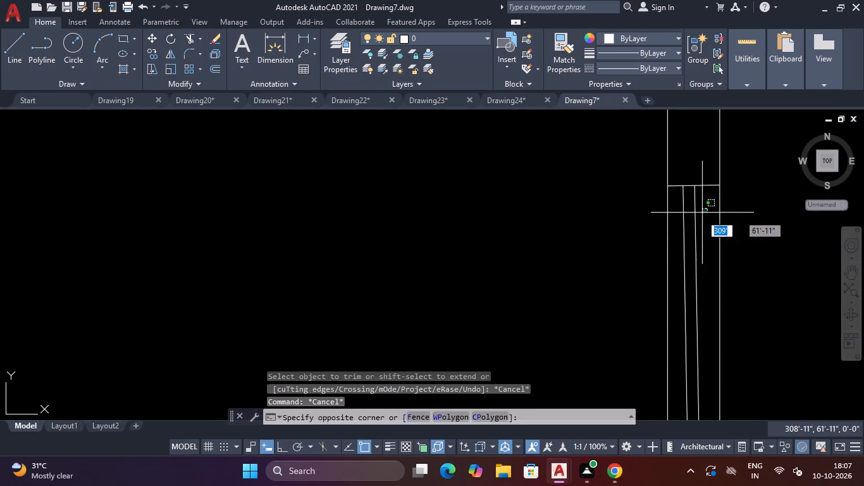
pyautogui.click(677, 244)
pyautogui.press('Delete')
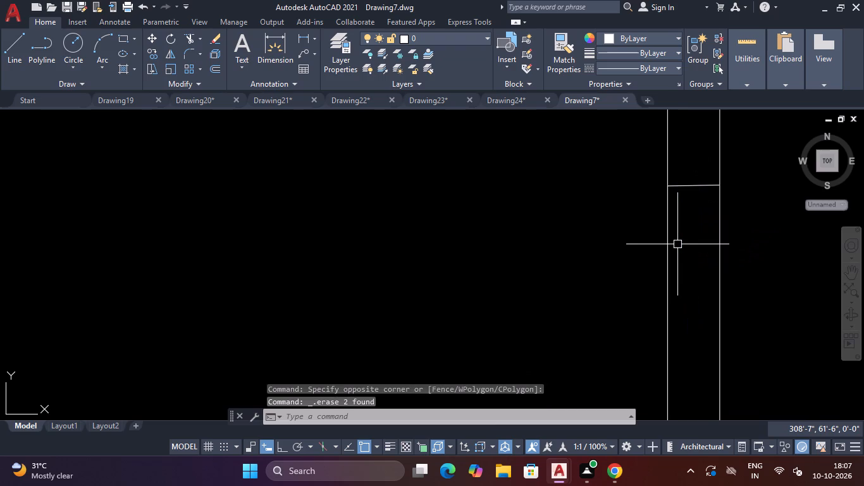
# Draw a centre line between the midpoints of the west window's upper and lower end lines.
pyautogui.press('l')
pyautogui.press('space')
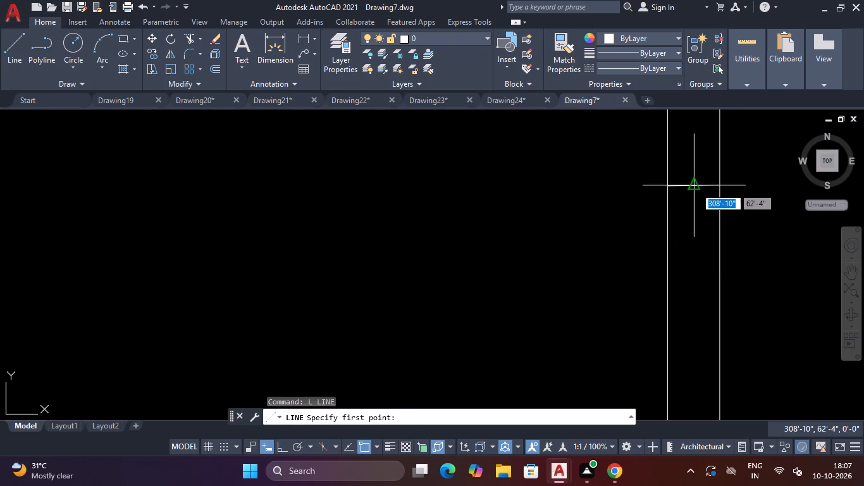
pyautogui.click(695, 187)
pyautogui.scroll(-3, 693, 234)
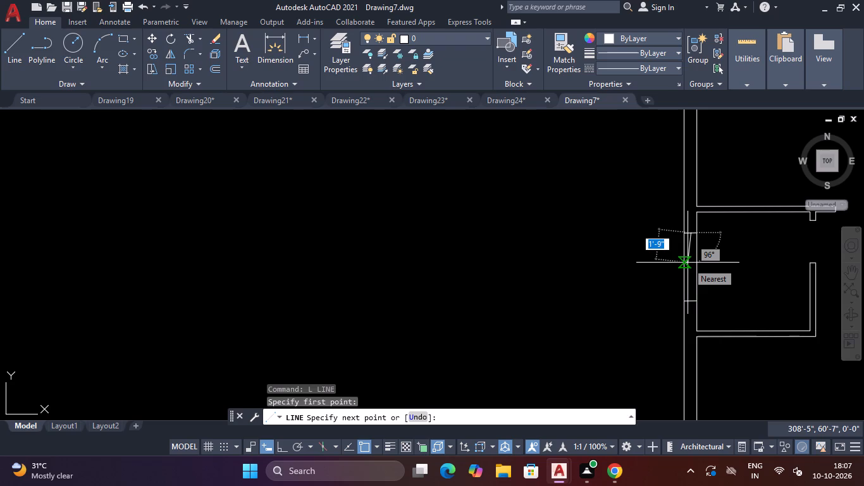
pyautogui.scroll(2, 696, 283)
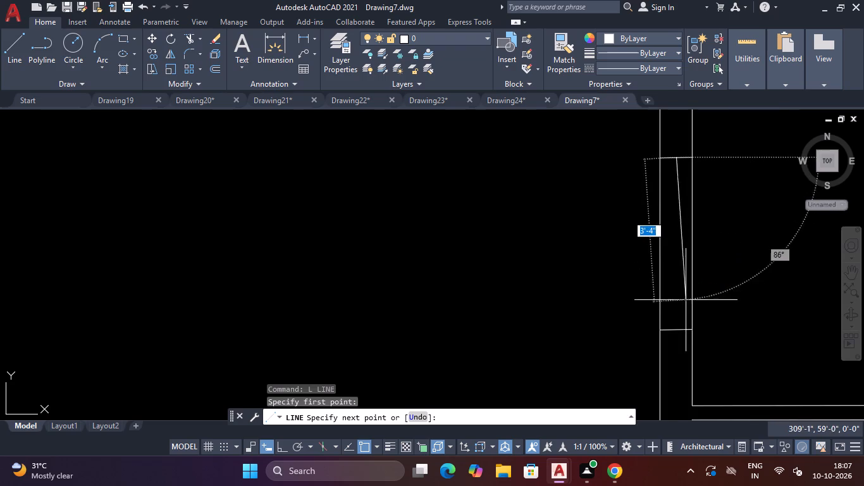
pyautogui.click(674, 330)
pyautogui.press('Escape')
pyautogui.scroll(-2, 674, 330)
pyautogui.scroll(3, 674, 330)
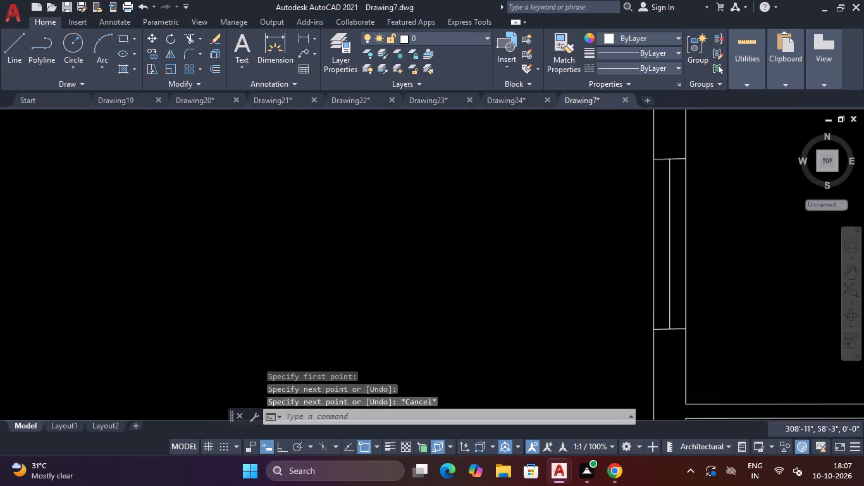
pyautogui.scroll(1, 674, 330)
pyautogui.scroll(-3, 676, 328)
pyautogui.press('Escape')
pyautogui.press('Escape')
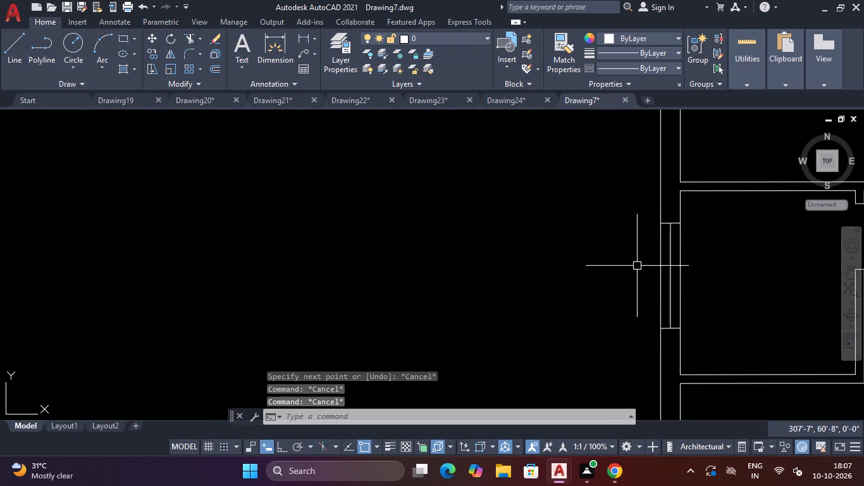
# Offset the west window's centre line by 1" to both sides.
pyautogui.write('O')
pyautogui.press('space')
pyautogui.write('1"')
pyautogui.press('Return')
pyautogui.scroll(3, 674, 267)
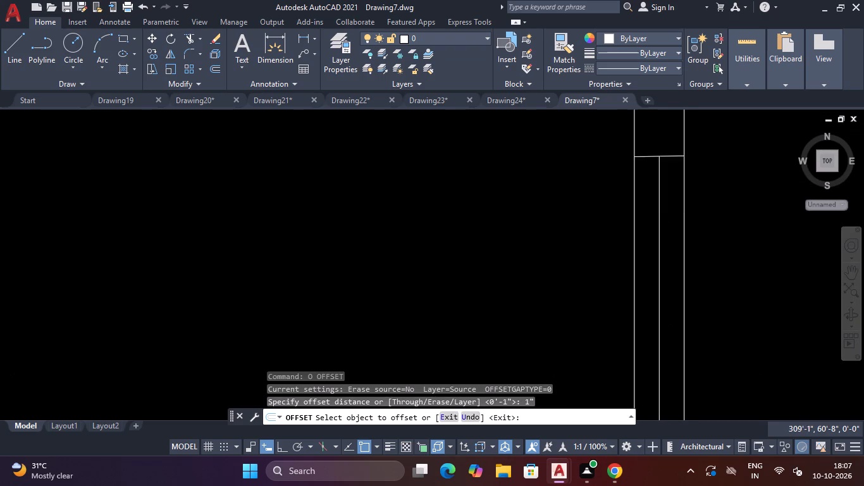
pyautogui.click(647, 269)
pyautogui.click(636, 272)
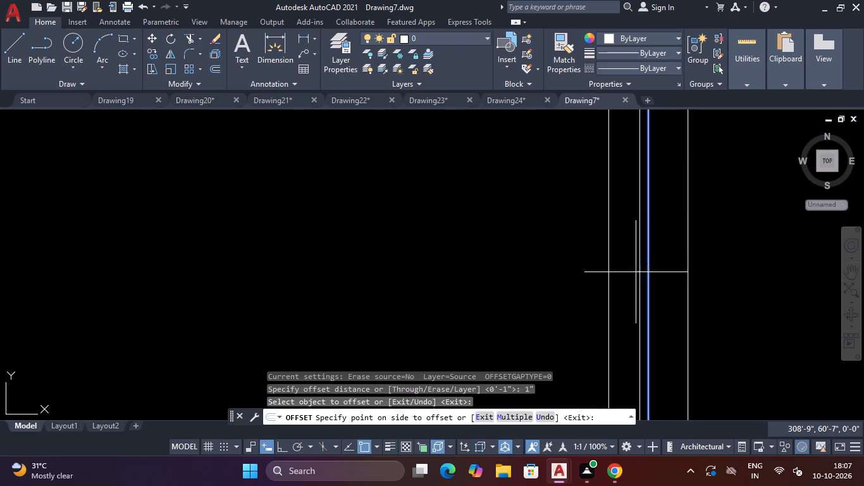
pyautogui.click(649, 272)
pyautogui.click(667, 272)
pyautogui.press('Escape')
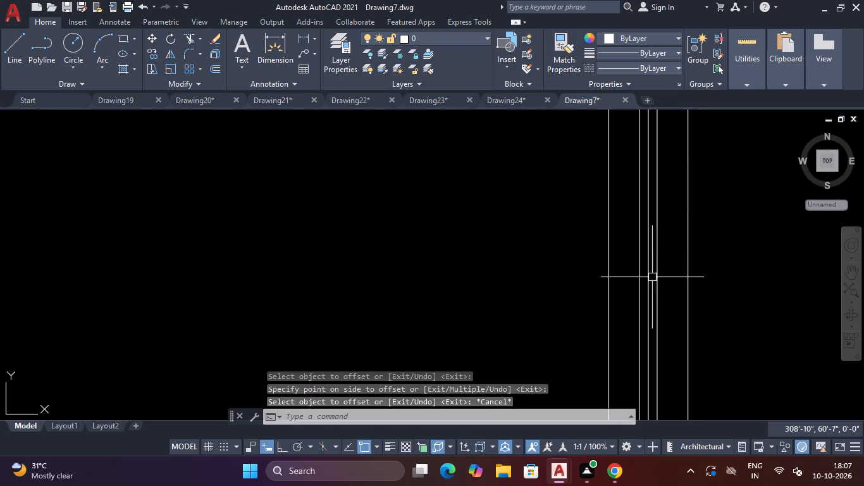
# Erase the centre line of the west window, leaving the two offset glass lines.
pyautogui.click(650, 277)
pyautogui.press('Delete')
# Review the window placement and room layout across the whole floor plan.
pyautogui.scroll(-4, 710, 249)
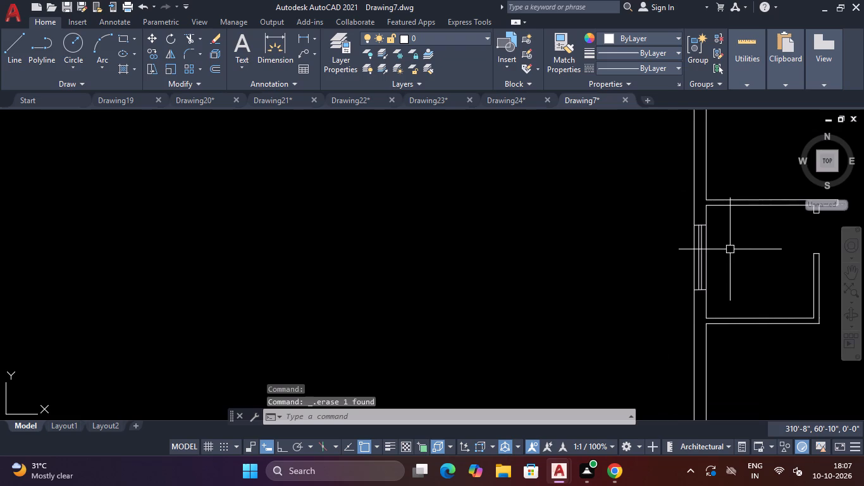
pyautogui.scroll(-3, 738, 249)
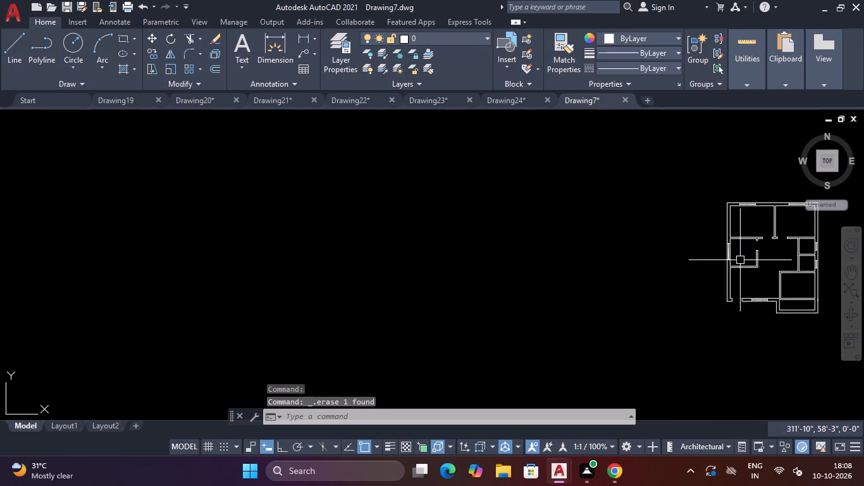
pyautogui.scroll(3, 740, 260)
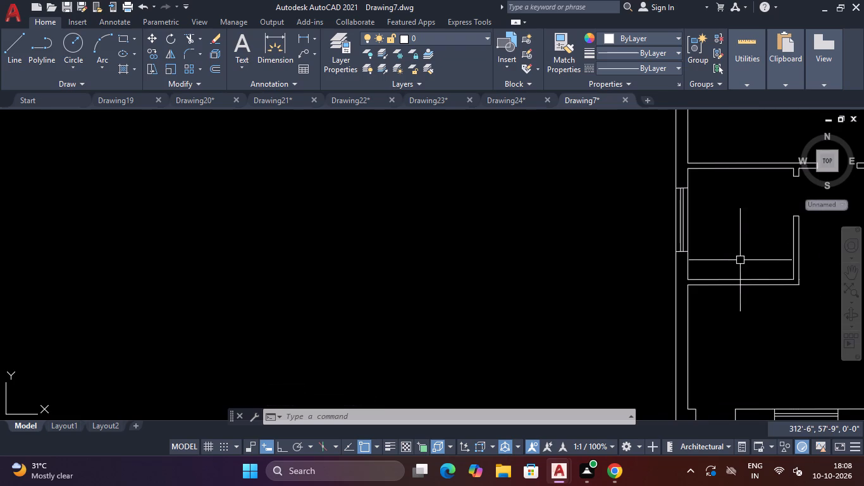
pyautogui.scroll(-4, 740, 261)
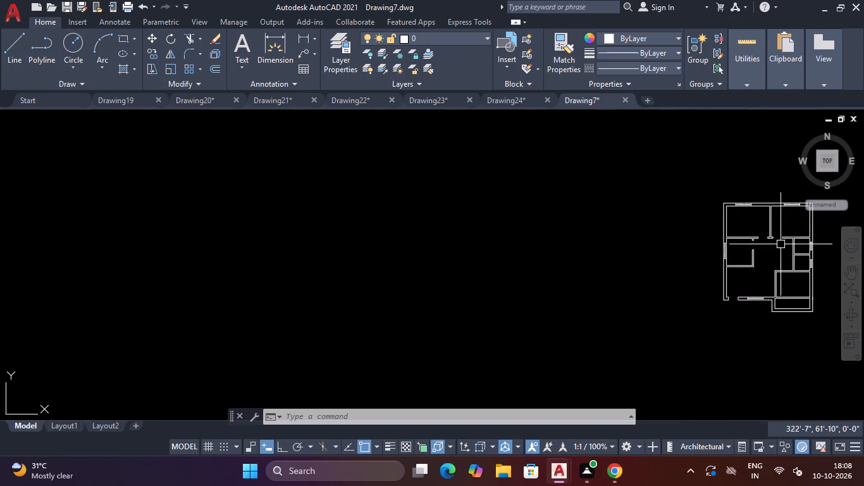
pyautogui.scroll(2, 783, 243)
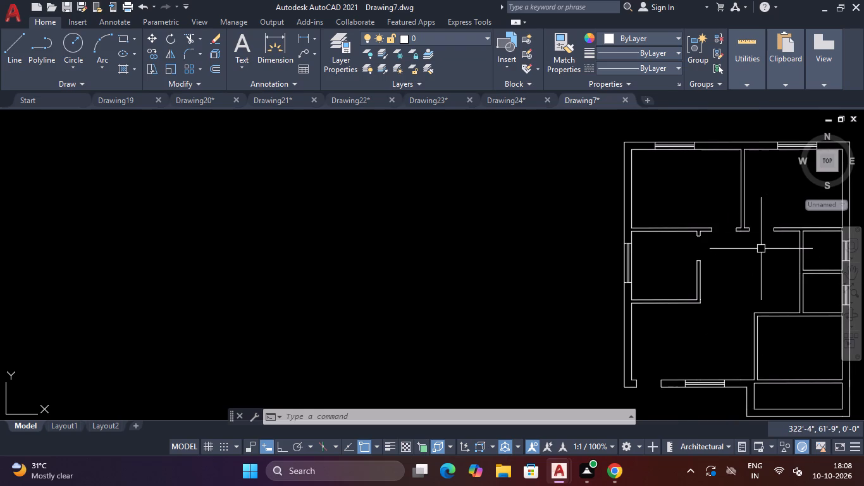
pyautogui.scroll(-3, 787, 227)
pyautogui.scroll(2, 788, 225)
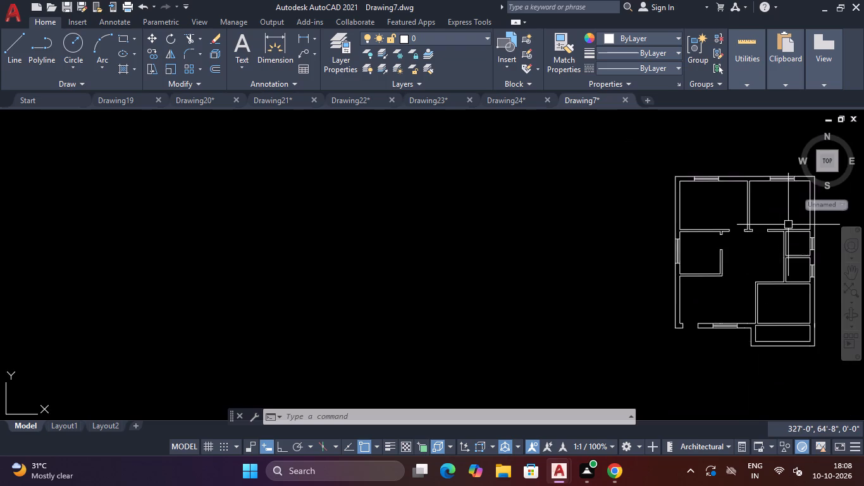
pyautogui.scroll(-2, 788, 225)
pyautogui.scroll(2, 717, 229)
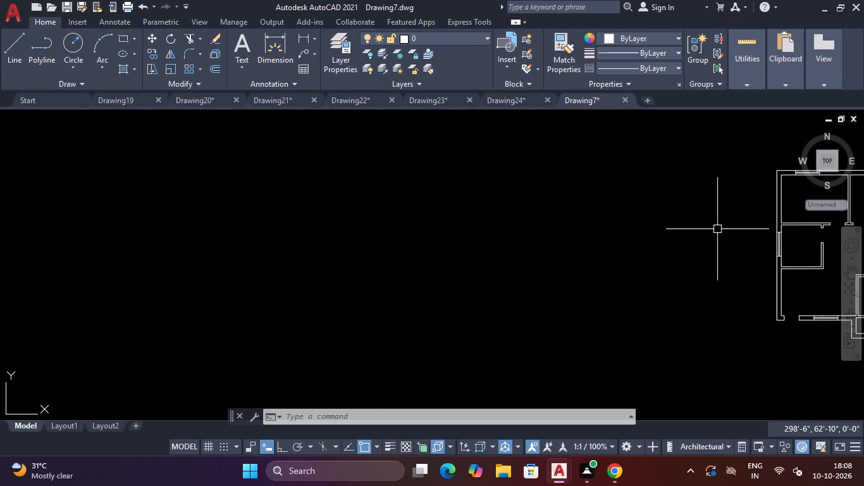
pyautogui.press('Escape')
pyautogui.press('Escape')
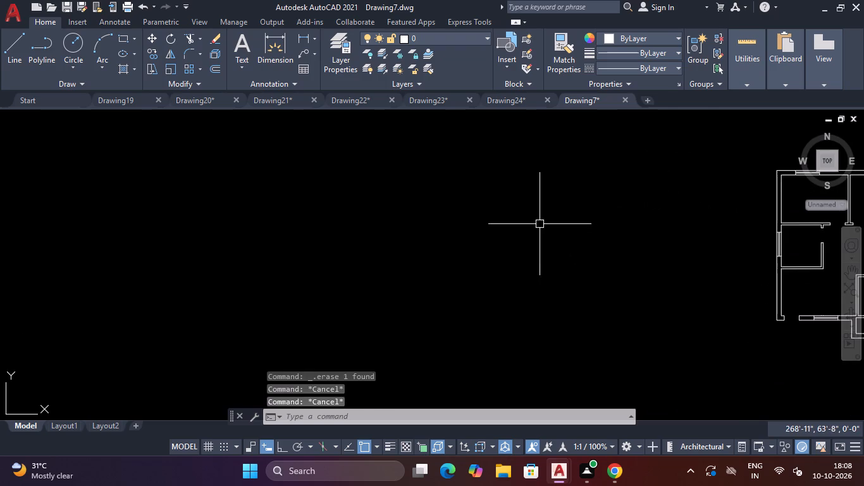
# Insert the Bed - Queen block from DesignCenter into the empty area west of the floor plan.
pyautogui.hotkey('ctrl', '2')
pyautogui.moveTo(18, 162); pyautogui.dragTo(22, 165)
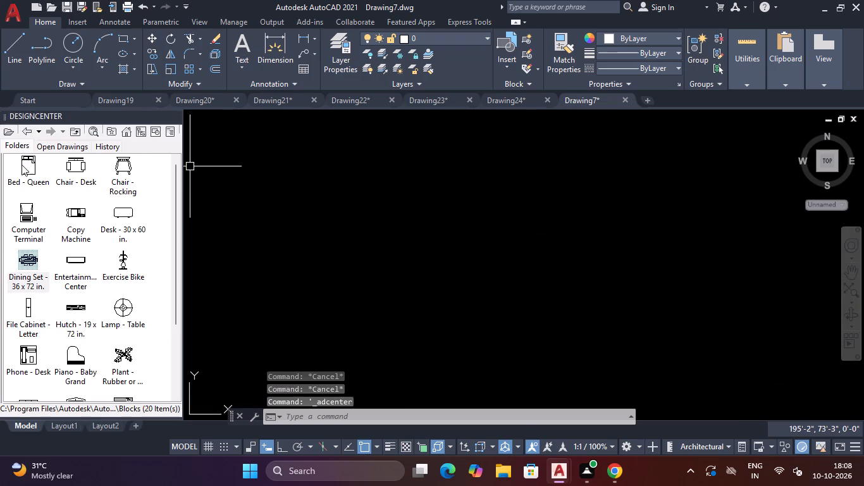
pyautogui.moveTo(22, 165); pyautogui.dragTo(376, 183)
pyautogui.scroll(-3, 379, 183)
pyautogui.scroll(1, 409, 176)
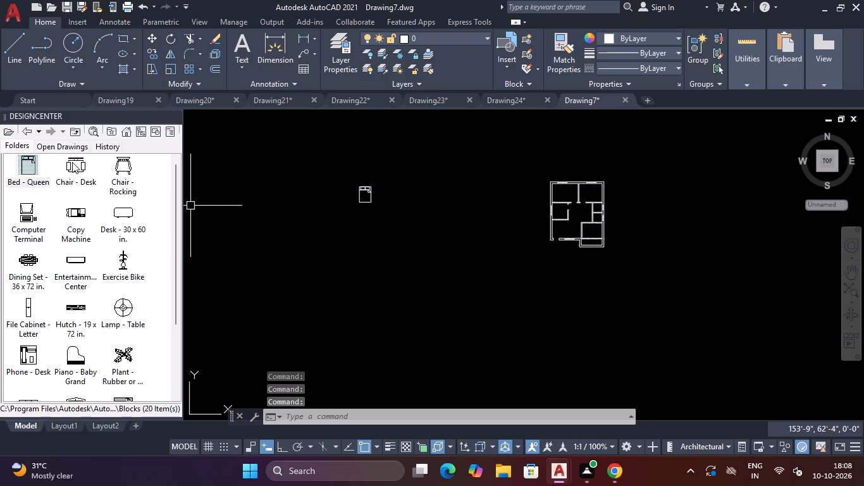
pyautogui.press('Escape')
# Draw an 18" by 6' upright rectangle in the empty space just east of the queen bed block.
pyautogui.scroll(4, 399, 202)
pyautogui.write('RE')
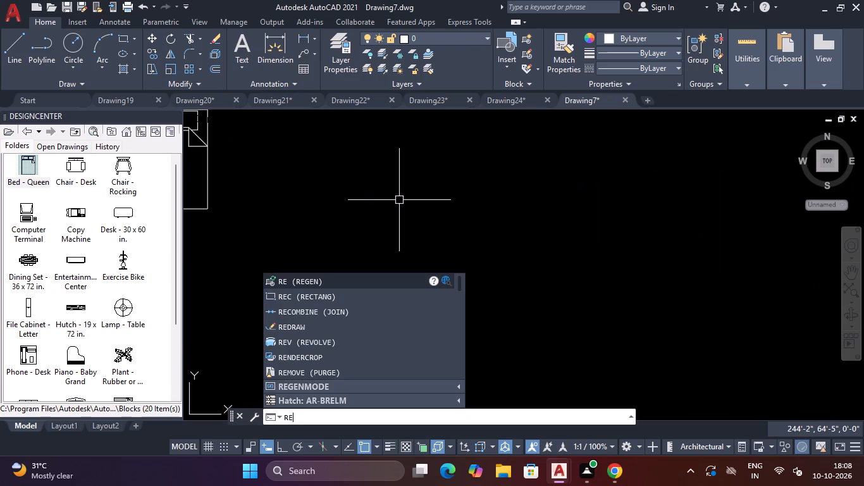
pyautogui.write('C')
pyautogui.press('space')
pyautogui.scroll(-3, 385, 140)
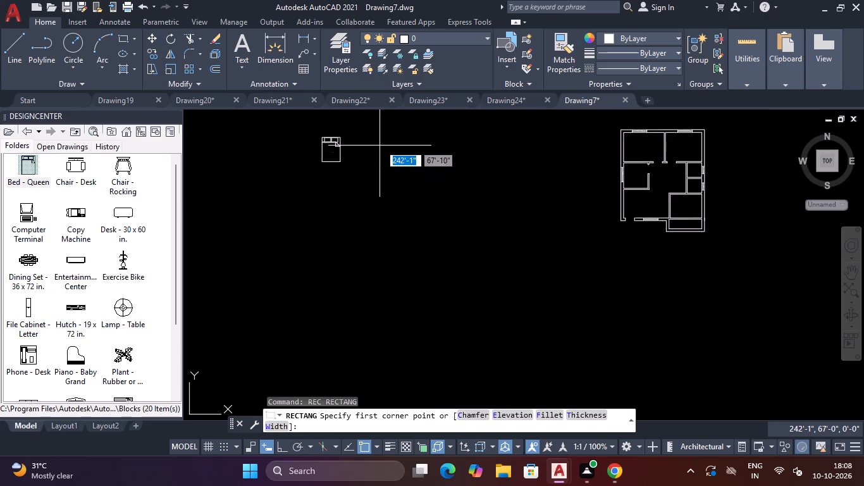
pyautogui.scroll(2, 380, 144)
pyautogui.click(380, 135)
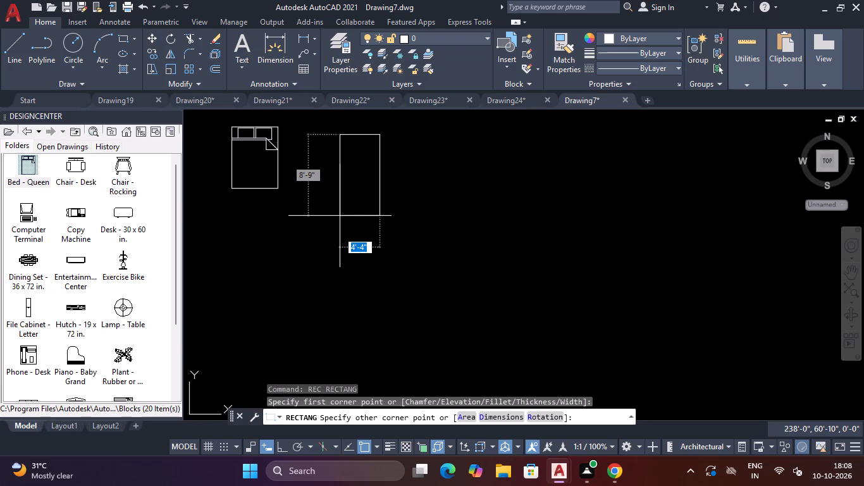
pyautogui.write('18"')
pyautogui.press('Tab')
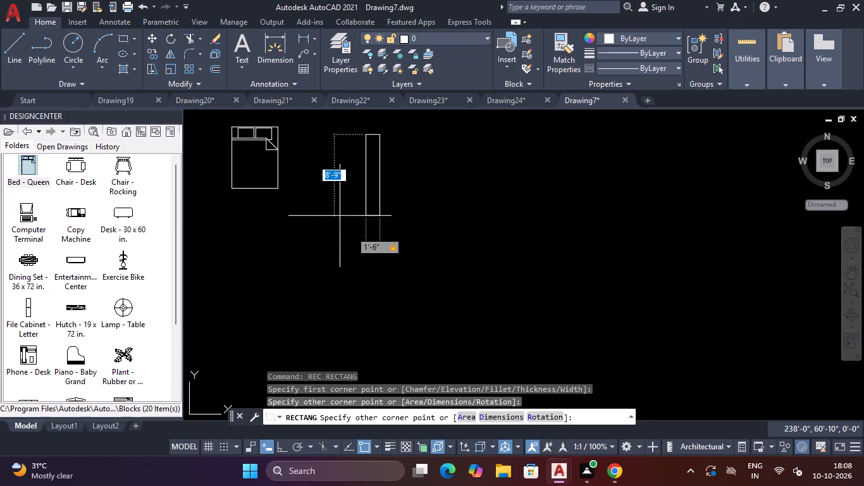
pyautogui.press('7')
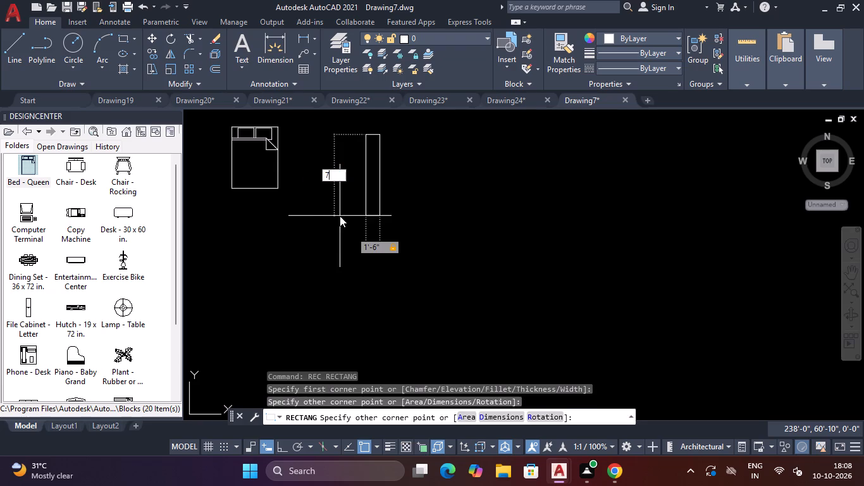
pyautogui.press('BackSpace')
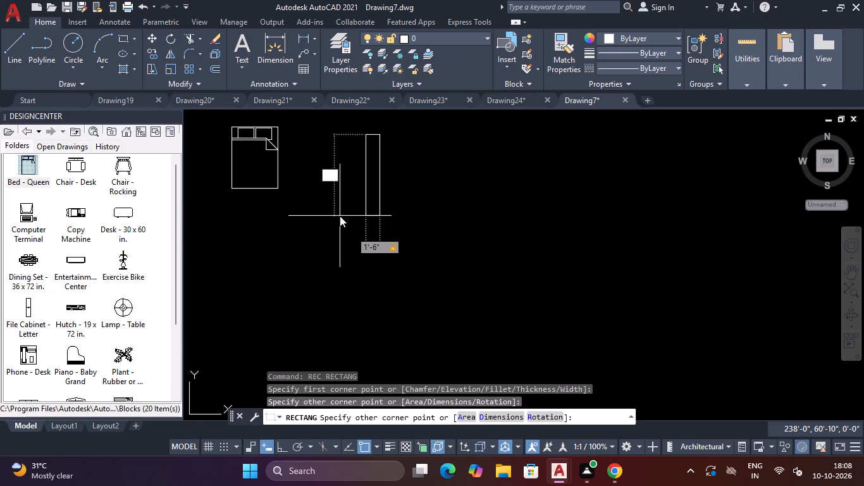
pyautogui.write("6'")
pyautogui.press('Return')
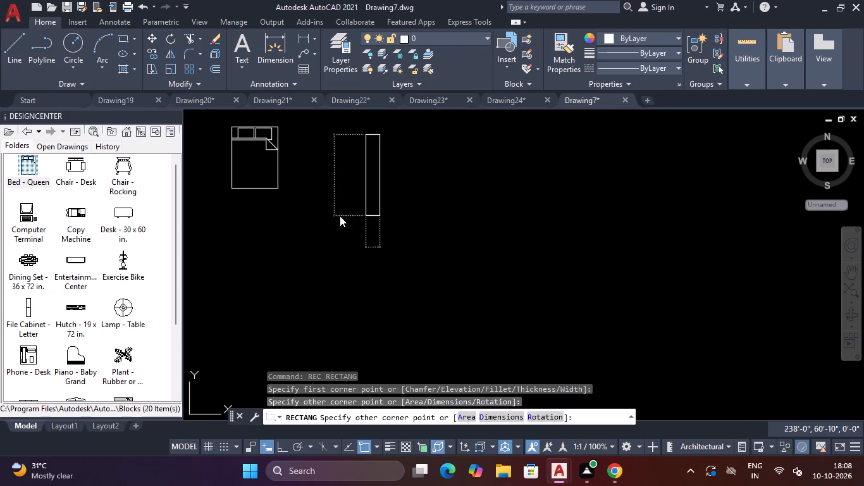
pyautogui.press('Escape')
pyautogui.press('Escape')
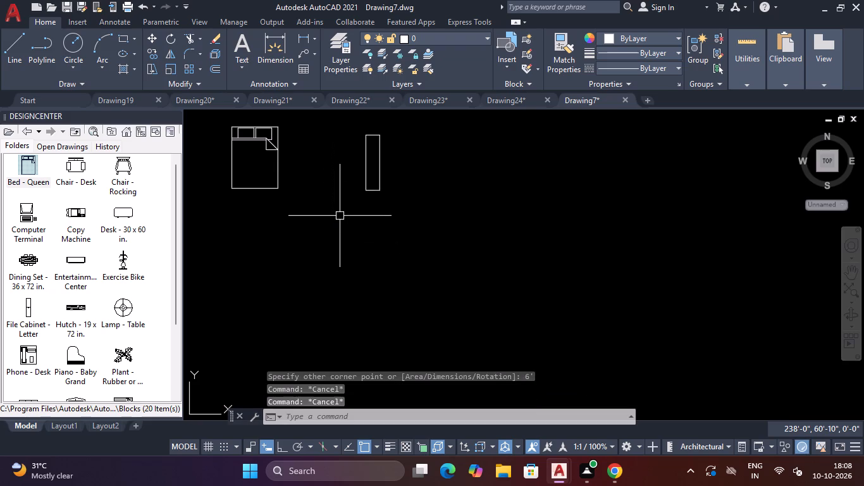
# Explode the 18" by 6' rectangle into separate lines.
pyautogui.scroll(2, 380, 137)
pyautogui.click(400, 142)
pyautogui.click(328, 197)
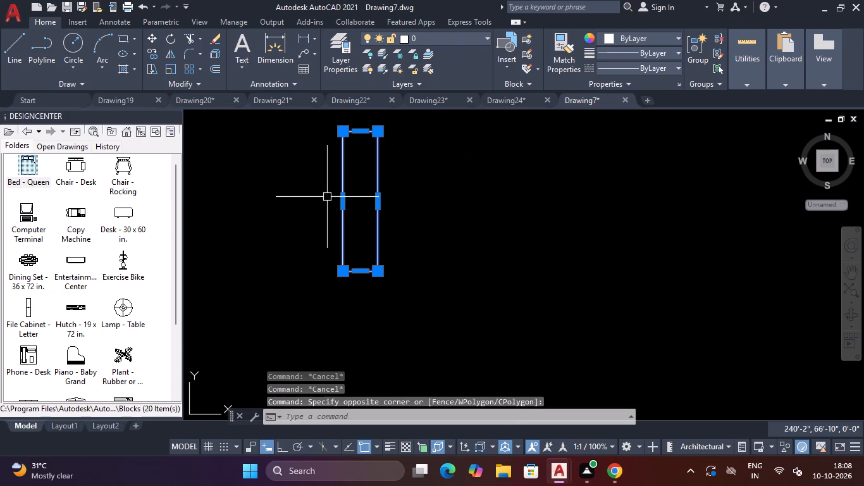
pyautogui.write('EXP')
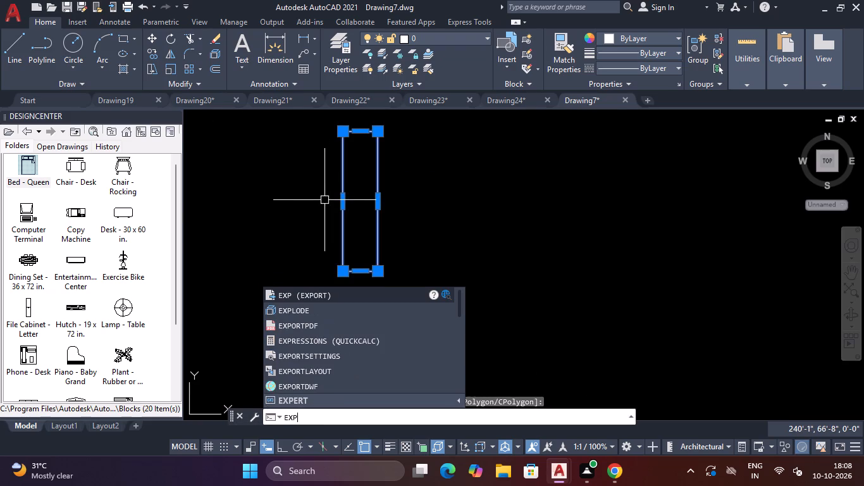
# Explode the 18" by 6' upright rectangle into separate lines.
pyautogui.press('Down')
pyautogui.press('Return')
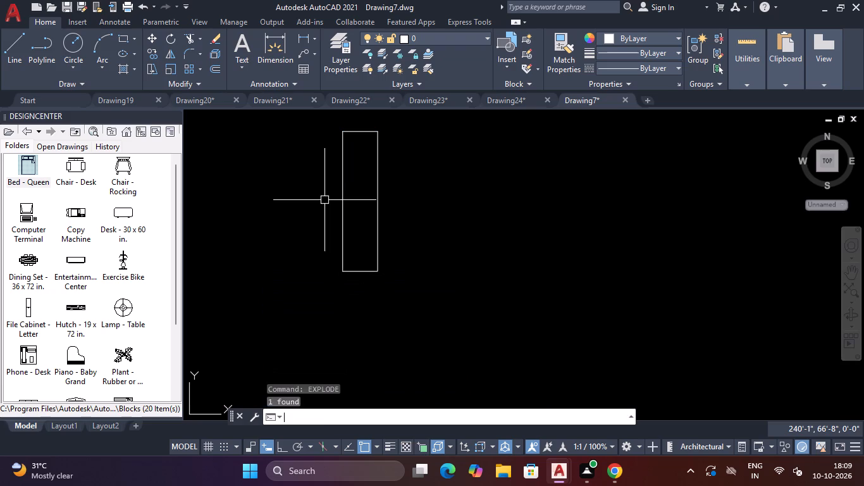
pyautogui.press('Escape')
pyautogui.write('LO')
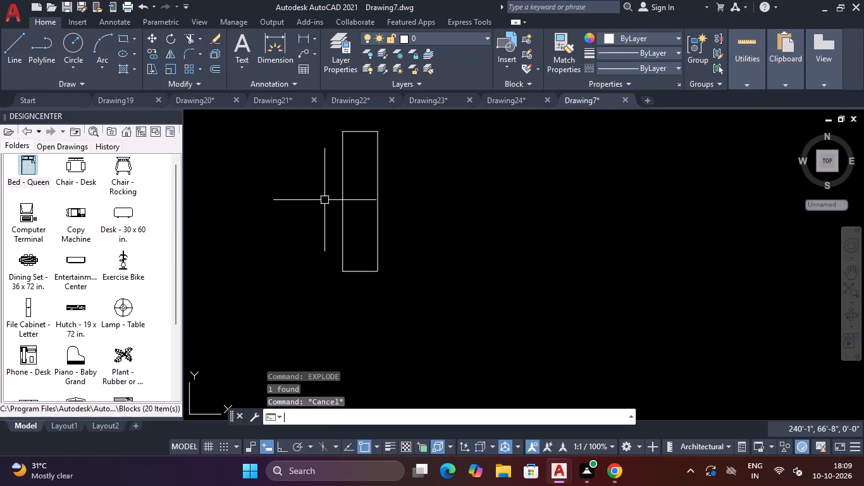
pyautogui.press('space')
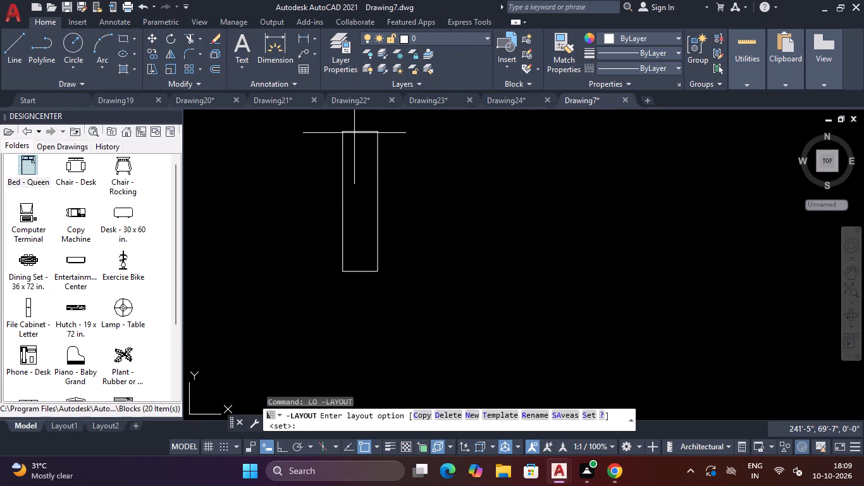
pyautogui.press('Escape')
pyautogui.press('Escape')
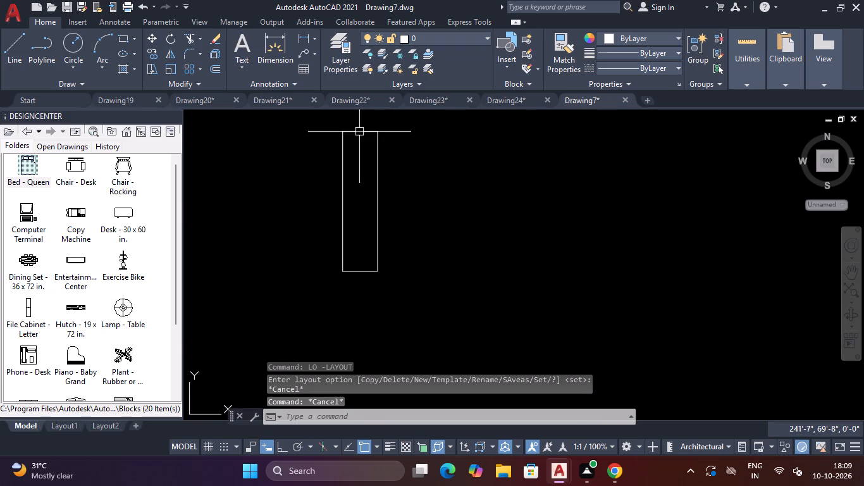
# Draw a vertical centre line through the rectangle from the midpoint of its top edge to its bottom edge.
pyautogui.write('L')
pyautogui.press('space')
pyautogui.click(359, 132)
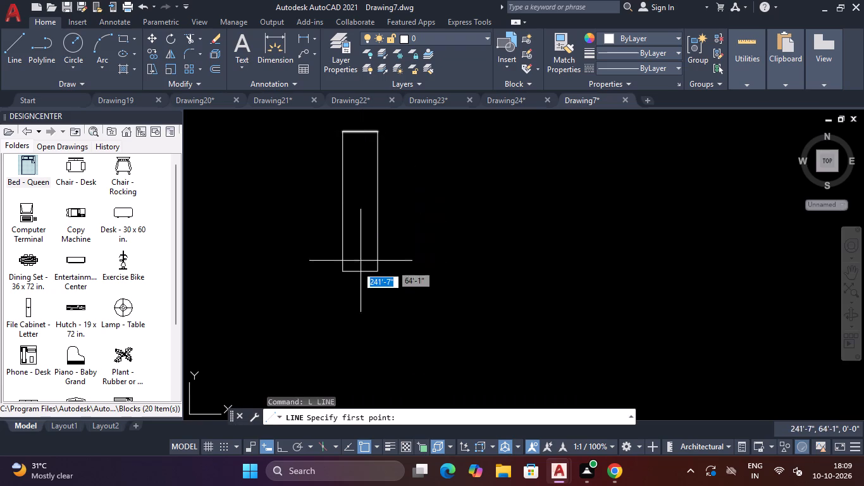
pyautogui.click(359, 132)
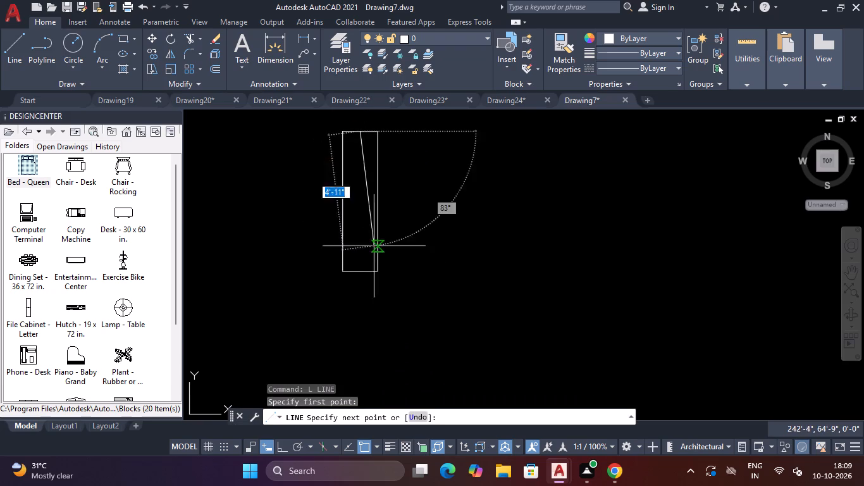
pyautogui.click(357, 277)
pyautogui.press('Escape')
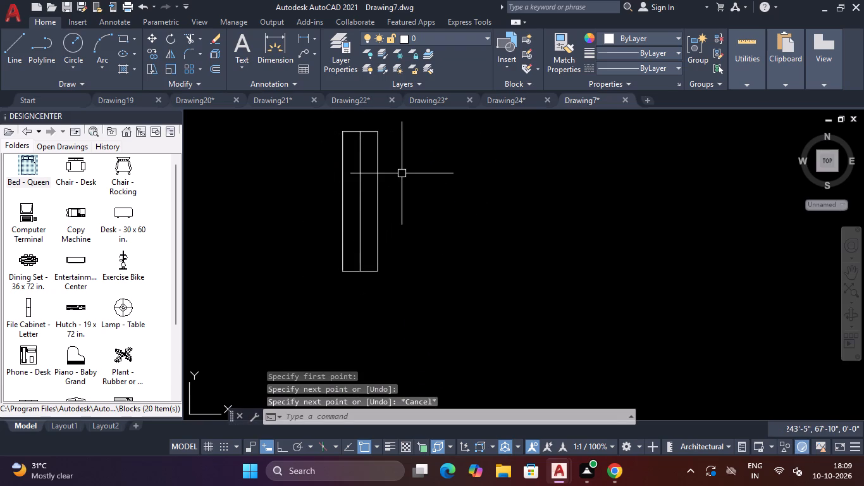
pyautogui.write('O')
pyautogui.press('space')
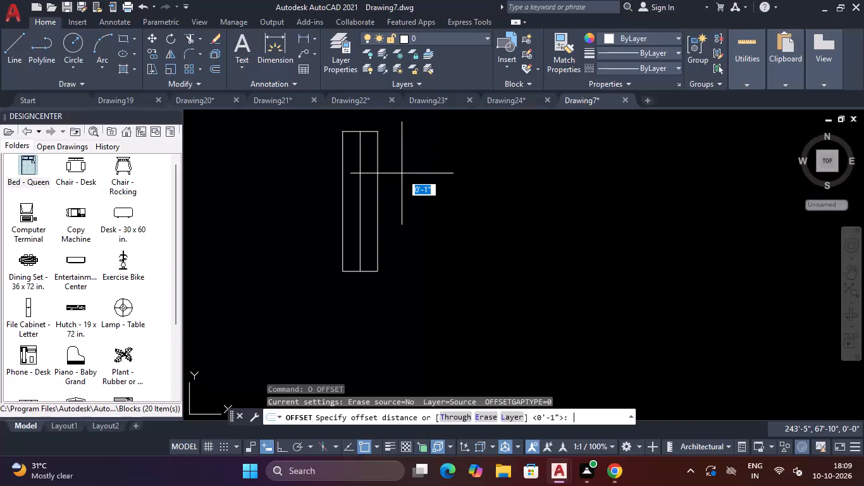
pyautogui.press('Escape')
# Copy the rectangle's top edge as an array of 55 items fitted down to the midpoint of the bottom edge.
pyautogui.scroll(3, 359, 119)
pyautogui.moveTo(386, 145); pyautogui.dragTo(386, 151)
pyautogui.click(375, 175)
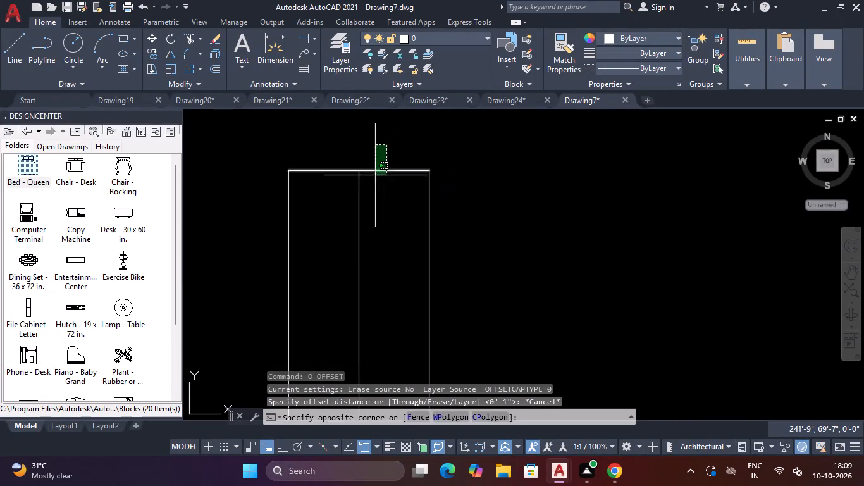
pyautogui.write('CO')
pyautogui.press('Return')
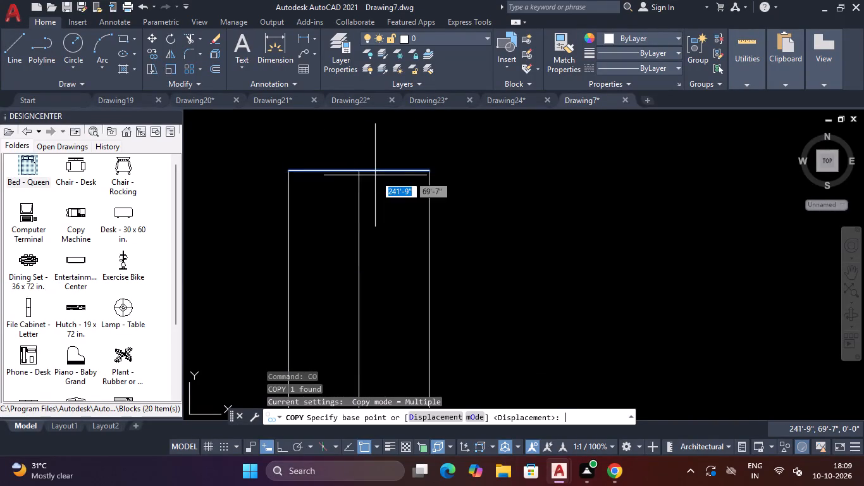
pyautogui.click(353, 168)
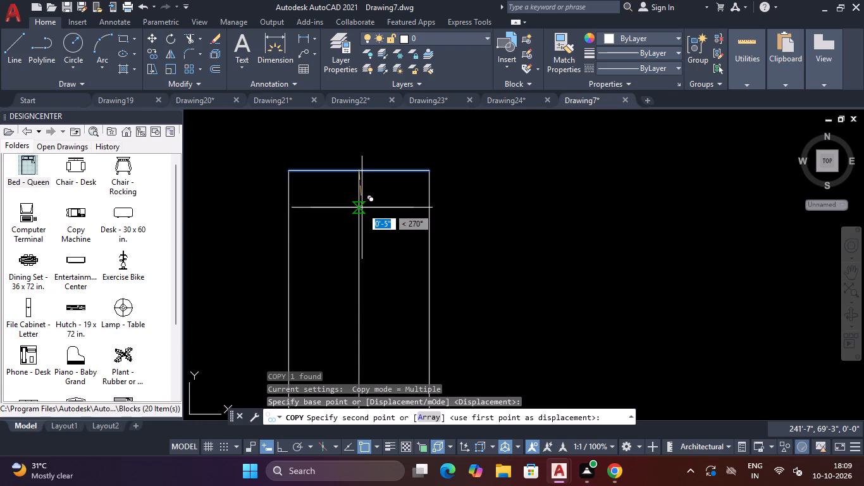
pyautogui.write('A')
pyautogui.press('space')
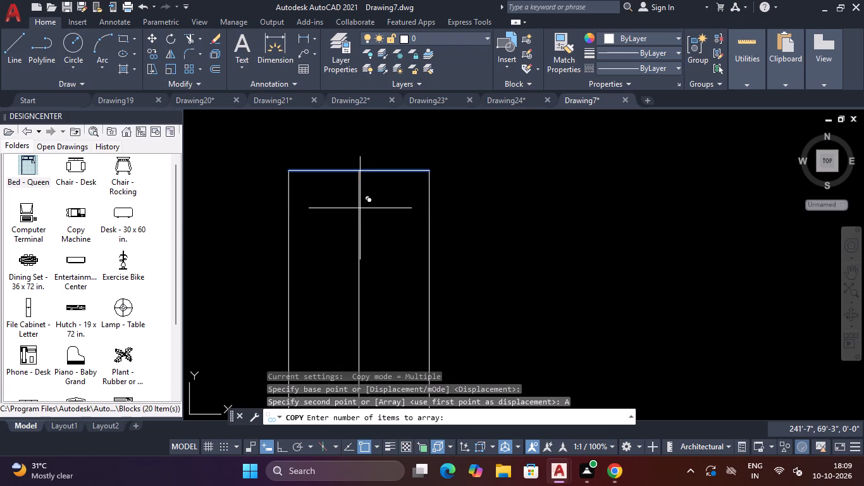
pyautogui.write('35')
pyautogui.press('BackSpace')
pyautogui.press('BackSpace')
pyautogui.write('55')
pyautogui.press('Return')
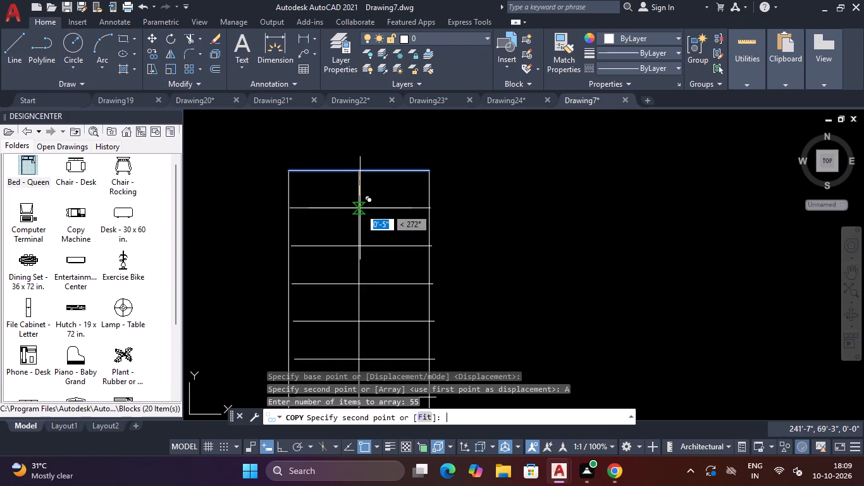
pyautogui.write('F')
pyautogui.press('space')
pyautogui.scroll(-3, 359, 218)
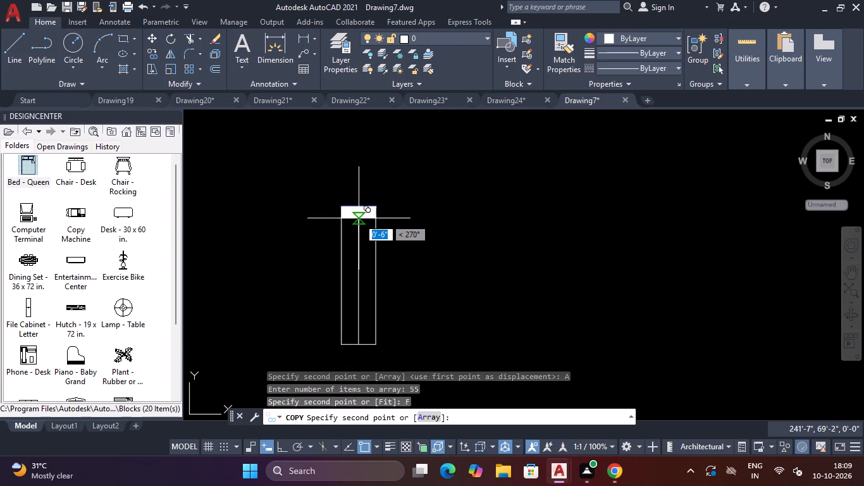
pyautogui.scroll(3, 359, 332)
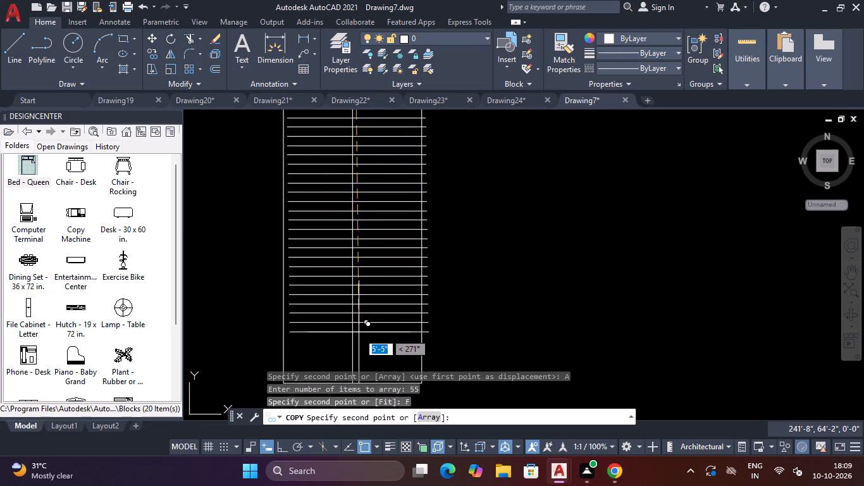
pyautogui.scroll(-1, 359, 340)
pyautogui.click(351, 369)
pyautogui.press('Escape')
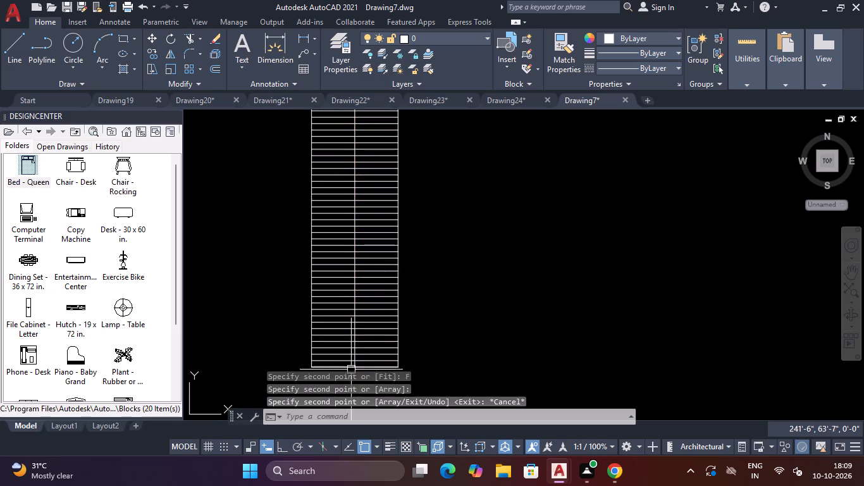
pyautogui.scroll(-5, 383, 297)
pyautogui.scroll(3, 380, 289)
pyautogui.press('Escape')
pyautogui.press('Escape')
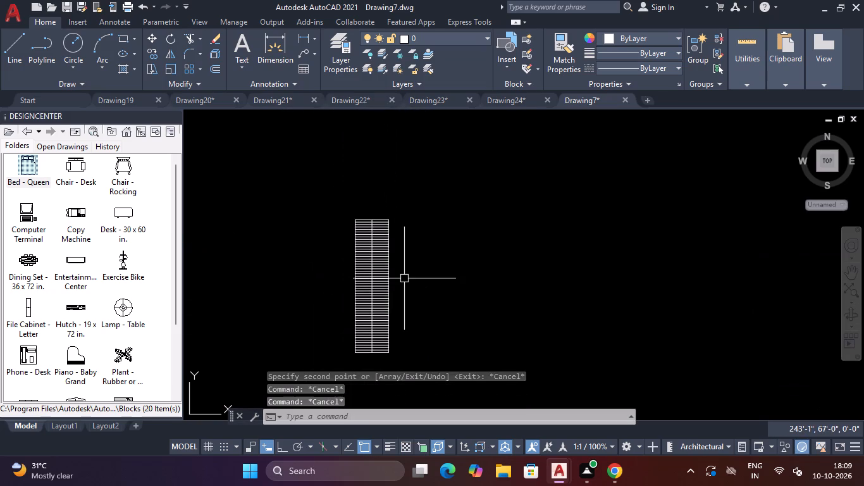
# Offset both long vertical edges of the slatted rectangle 2" inward.
pyautogui.write('O')
pyautogui.press('space')
pyautogui.write('2"')
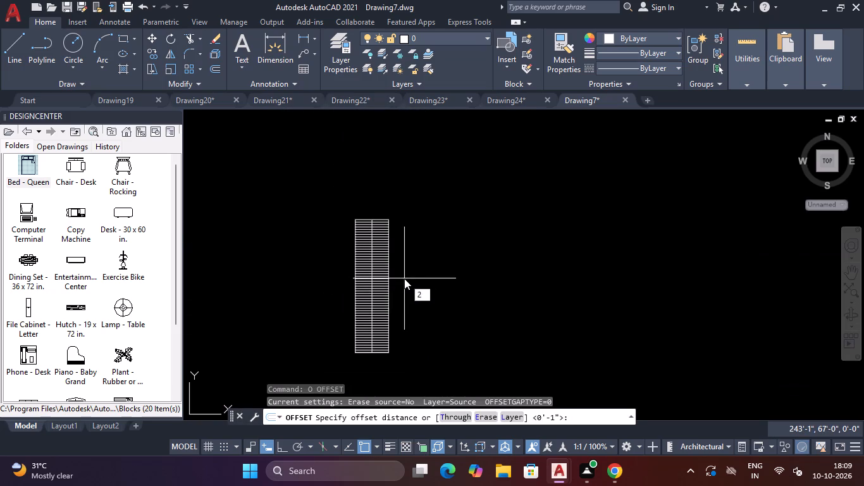
pyautogui.press('Return')
pyautogui.scroll(3, 399, 215)
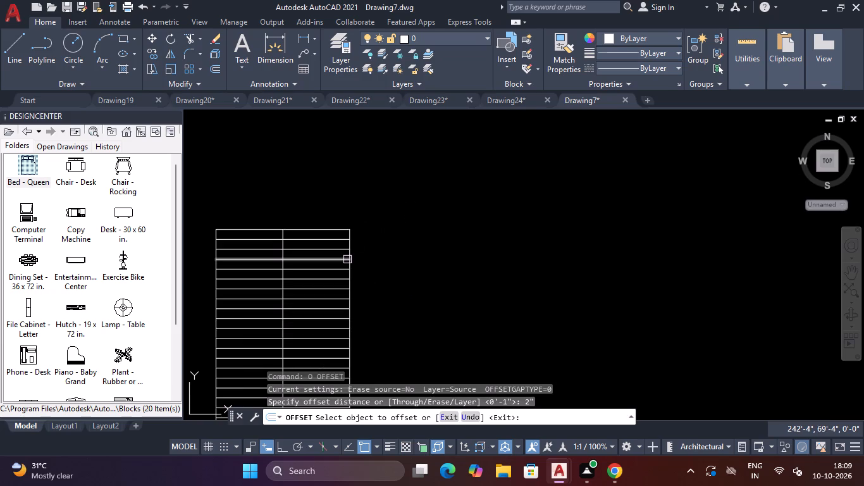
pyautogui.scroll(3, 349, 259)
pyautogui.click(347, 245)
pyautogui.click(308, 235)
pyautogui.scroll(-2, 308, 235)
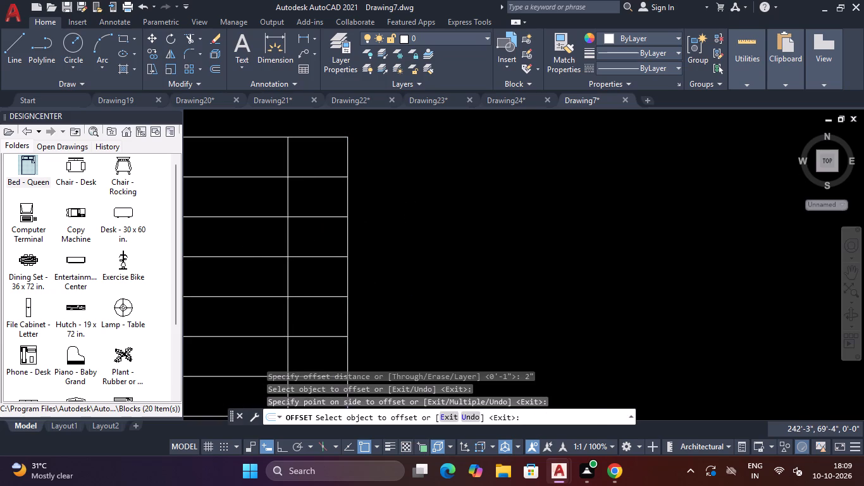
pyautogui.scroll(-2, 308, 235)
pyautogui.scroll(3, 188, 230)
pyautogui.click(360, 253)
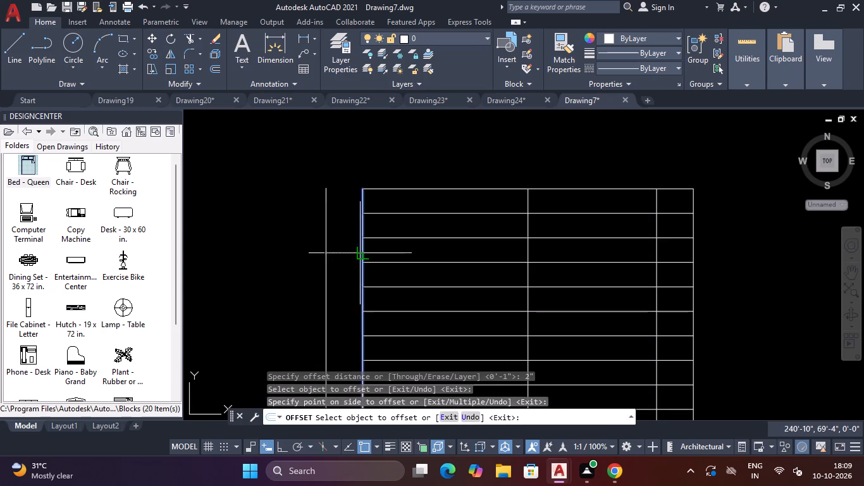
pyautogui.click(410, 250)
pyautogui.press('Escape')
pyautogui.press('Escape')
# Trim the three inner vertical lines out of the topmost row, between the top edge and the first slat.
pyautogui.write('TR')
pyautogui.press('space')
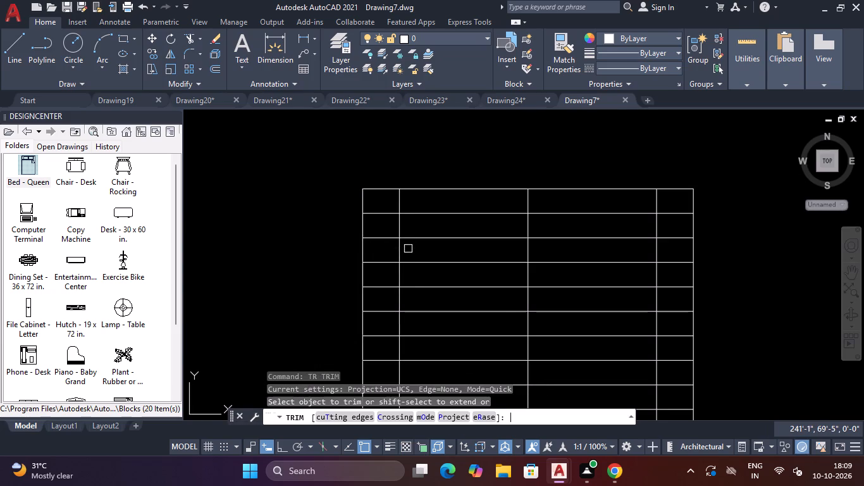
pyautogui.click(391, 198)
pyautogui.click(665, 199)
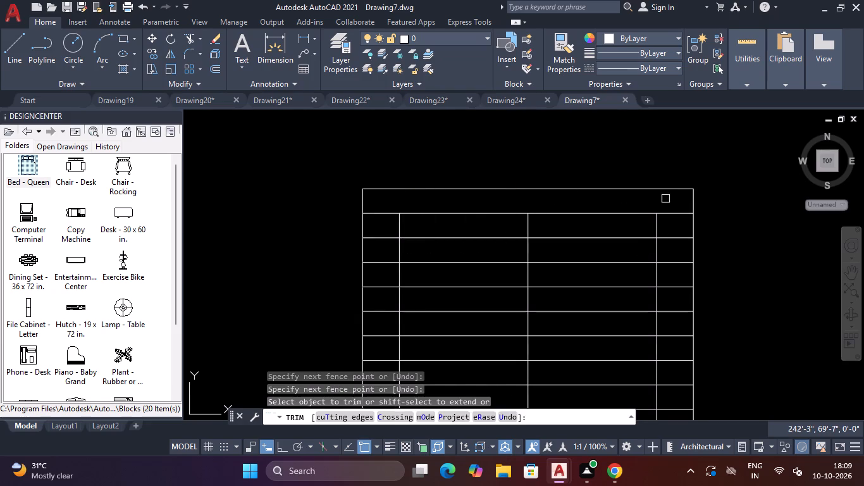
# Trim all the slat ends out of the 2" strip along the rectangle's west edge.
pyautogui.scroll(-3, 663, 199)
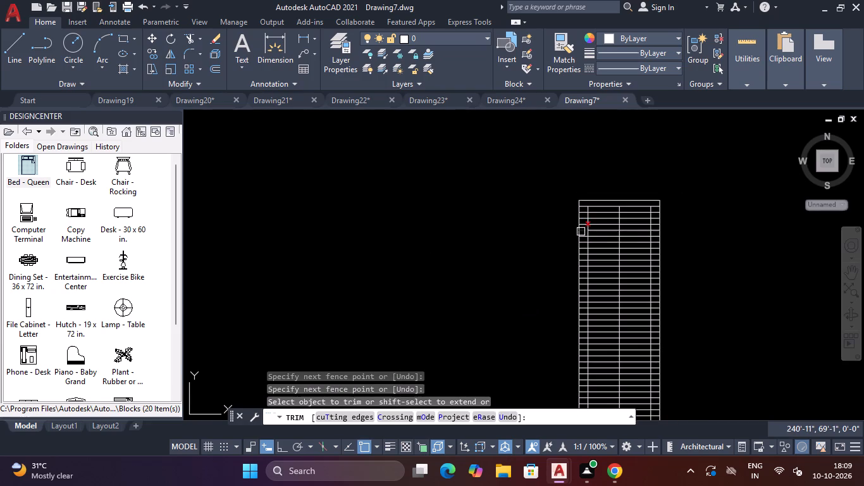
pyautogui.scroll(-2, 619, 220)
pyautogui.scroll(3, 604, 224)
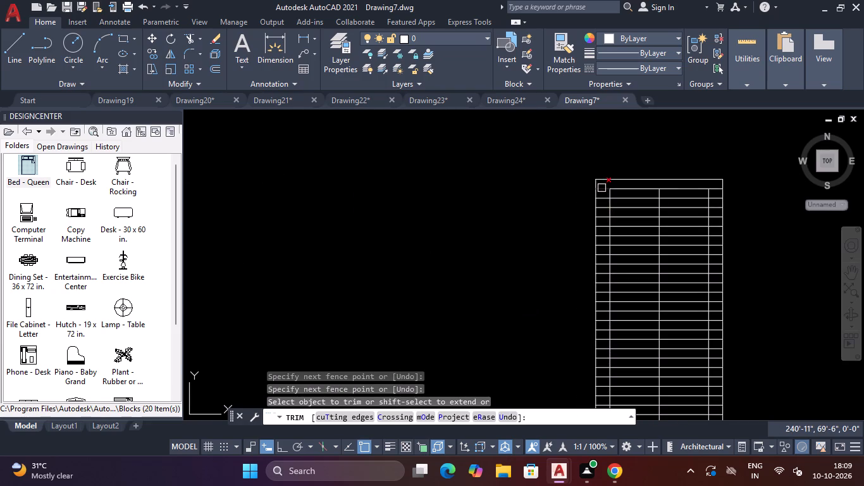
pyautogui.click(601, 184)
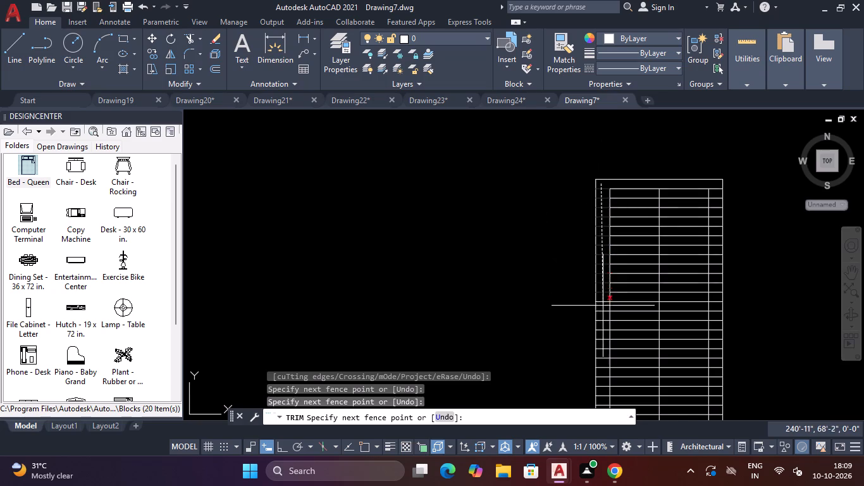
pyautogui.scroll(-3, 603, 312)
pyautogui.scroll(-2, 600, 372)
pyautogui.scroll(3, 599, 387)
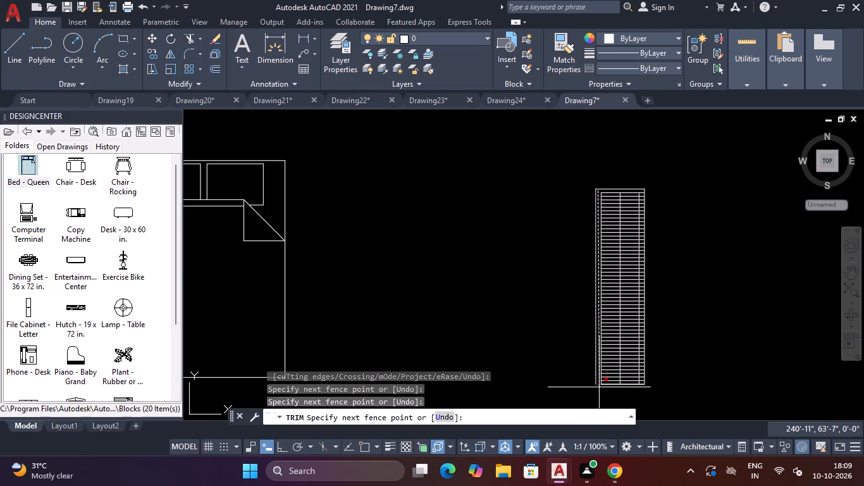
pyautogui.scroll(4, 597, 375)
pyautogui.scroll(-3, 598, 389)
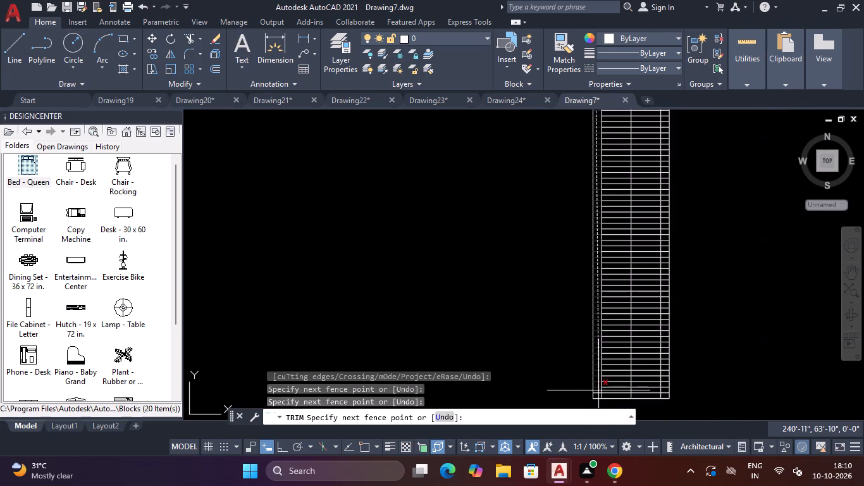
pyautogui.scroll(2, 598, 390)
pyautogui.click(595, 402)
# Trim the three inner vertical lines out of the bottommost row, between the last slat and the bottom edge.
pyautogui.click(595, 402)
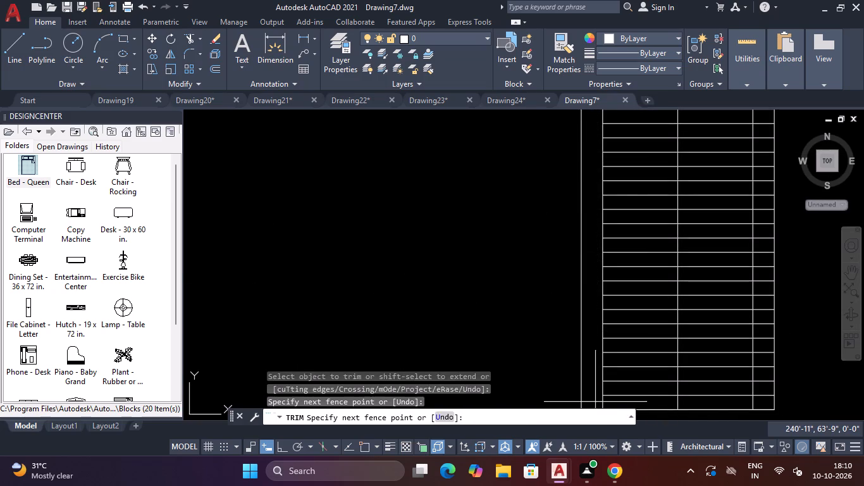
pyautogui.click(756, 399)
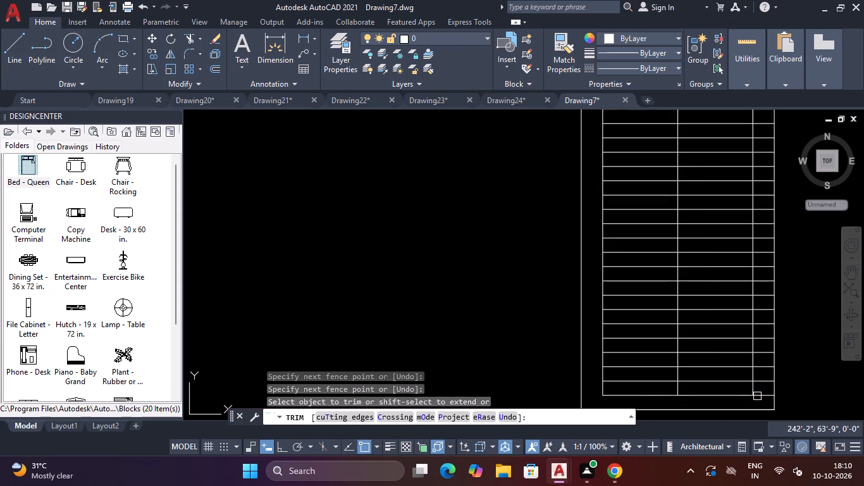
# Trim all the slat ends out of the 2" strip along the rectangle's east edge.
pyautogui.scroll(-4, 757, 396)
pyautogui.scroll(3, 762, 270)
pyautogui.scroll(4, 723, 328)
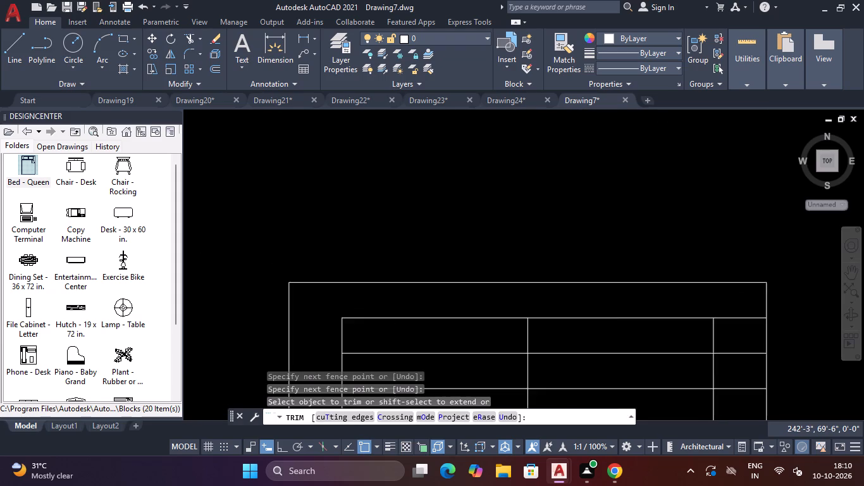
pyautogui.click(739, 292)
pyautogui.scroll(-7, 744, 323)
pyautogui.scroll(-3, 744, 380)
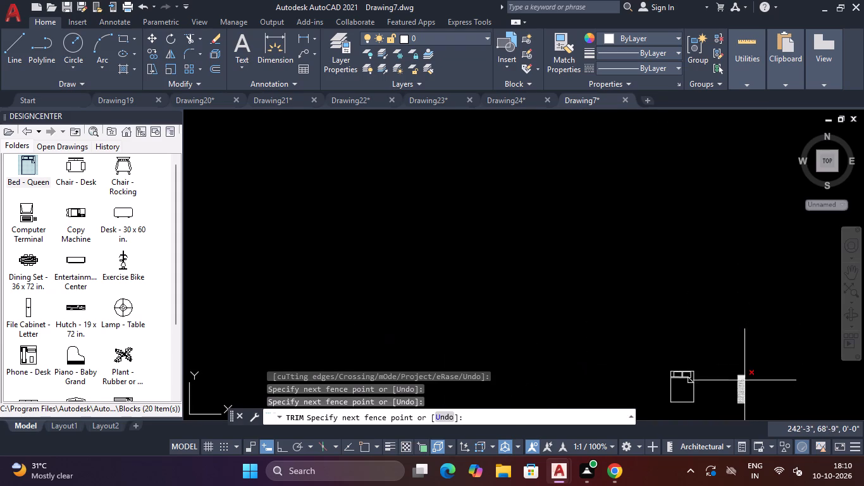
pyautogui.scroll(-2, 743, 393)
pyautogui.scroll(6, 743, 399)
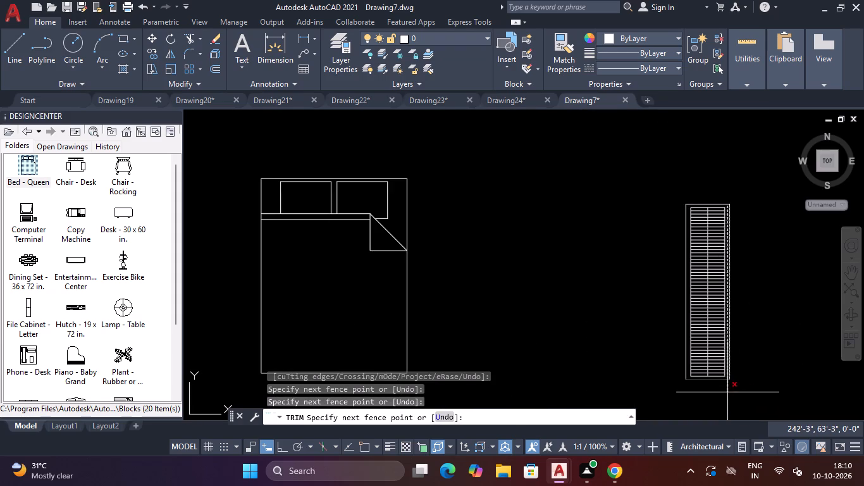
pyautogui.scroll(4, 729, 378)
pyautogui.click(691, 373)
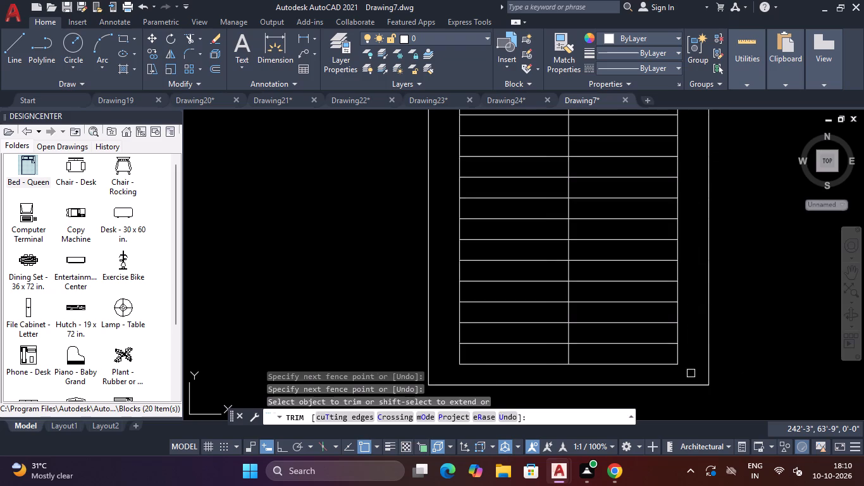
# Leave the trim and erase the two vertical lines along the east and west ends of the slats, keeping the centre line.
pyautogui.scroll(-4, 691, 373)
pyautogui.press('Escape')
pyautogui.press('Escape')
pyautogui.scroll(3, 679, 204)
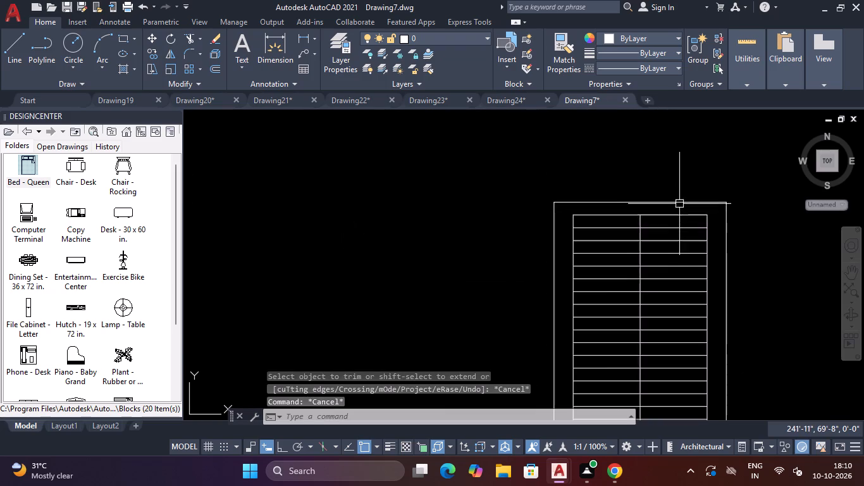
pyautogui.scroll(2, 693, 227)
pyautogui.click(727, 212)
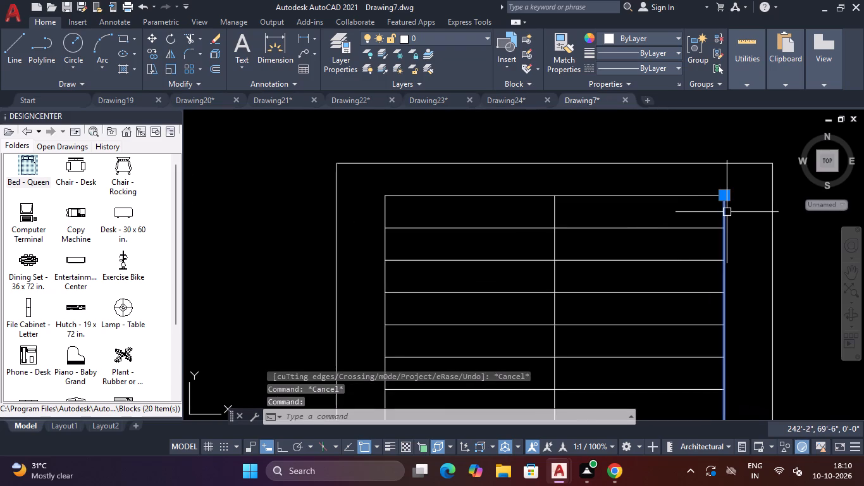
pyautogui.press('Delete')
pyautogui.click(383, 213)
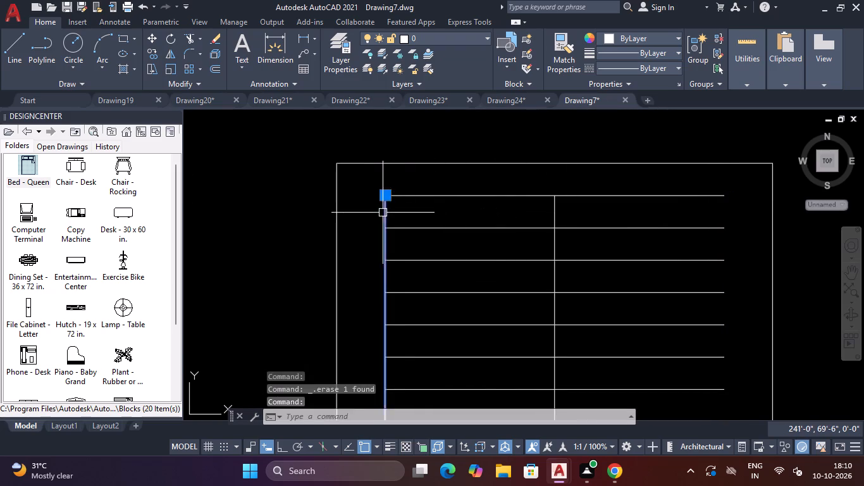
pyautogui.press('Delete')
# Erase the topmost and bottommost slat lines inside the narrow rectangle.
pyautogui.click(412, 194)
pyautogui.press('Delete')
pyautogui.scroll(-7, 454, 198)
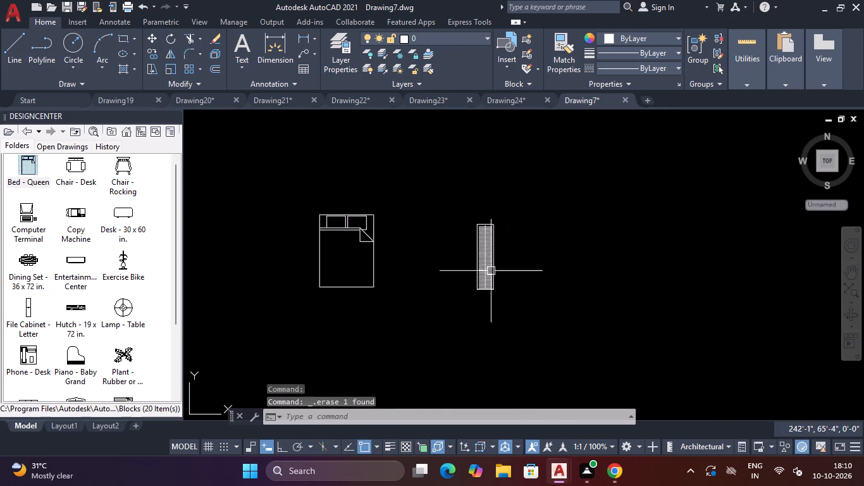
pyautogui.scroll(5, 490, 289)
pyautogui.click(456, 296)
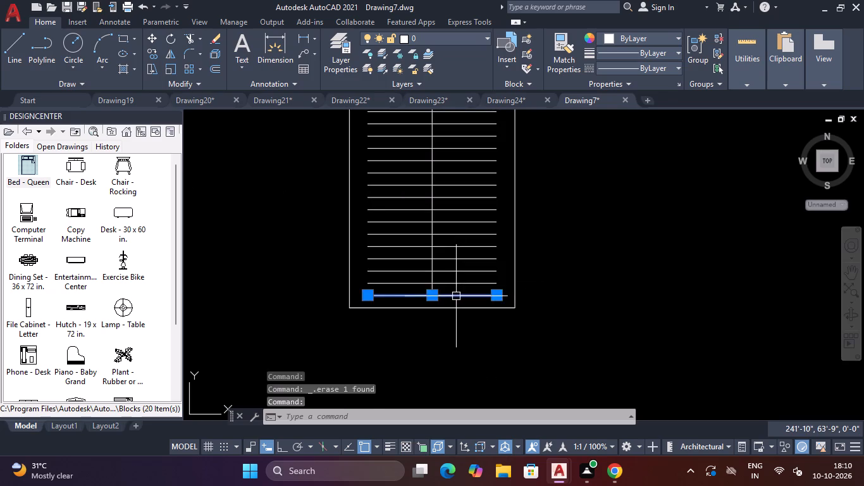
pyautogui.press('Delete')
pyautogui.scroll(-6, 475, 265)
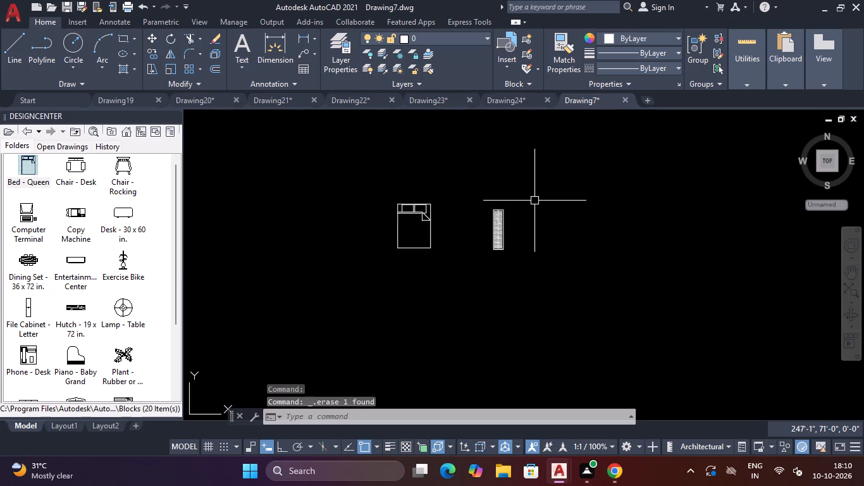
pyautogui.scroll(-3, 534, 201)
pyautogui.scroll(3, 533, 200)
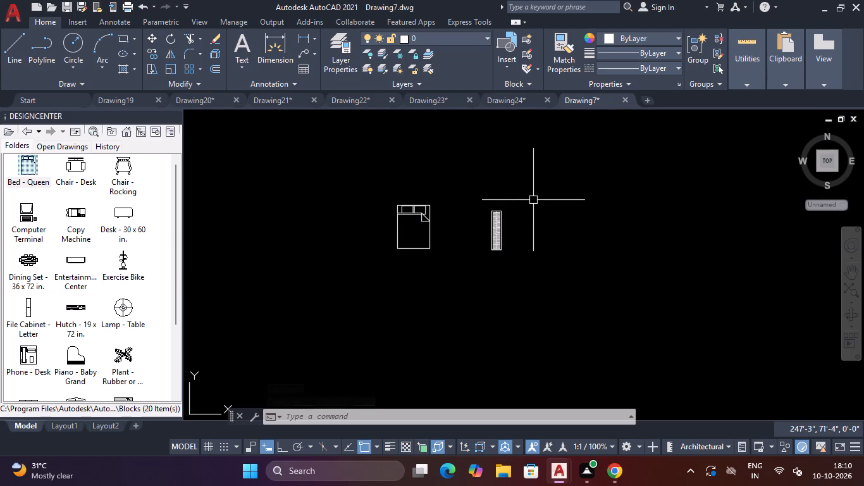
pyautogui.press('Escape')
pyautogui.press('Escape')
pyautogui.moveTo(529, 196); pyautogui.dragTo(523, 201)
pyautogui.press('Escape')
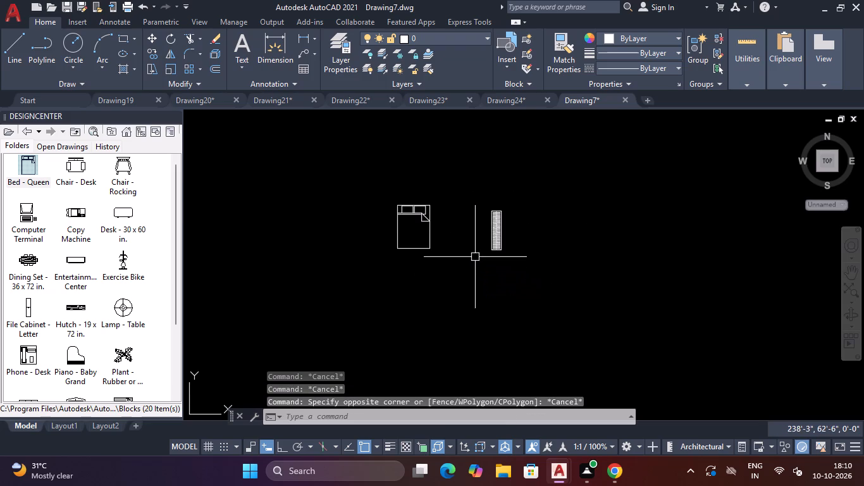
# Move the line on the narrow rectangle's bottom edge about 2' north by its midpoint, onto a slat's midpoint.
pyautogui.scroll(4, 481, 254)
pyautogui.click(565, 224)
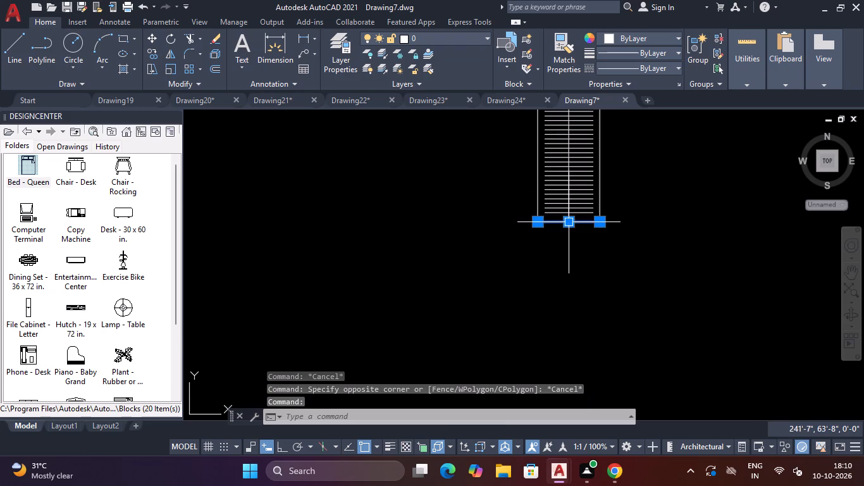
pyautogui.click(567, 223)
pyautogui.scroll(3, 565, 211)
pyautogui.scroll(-4, 565, 169)
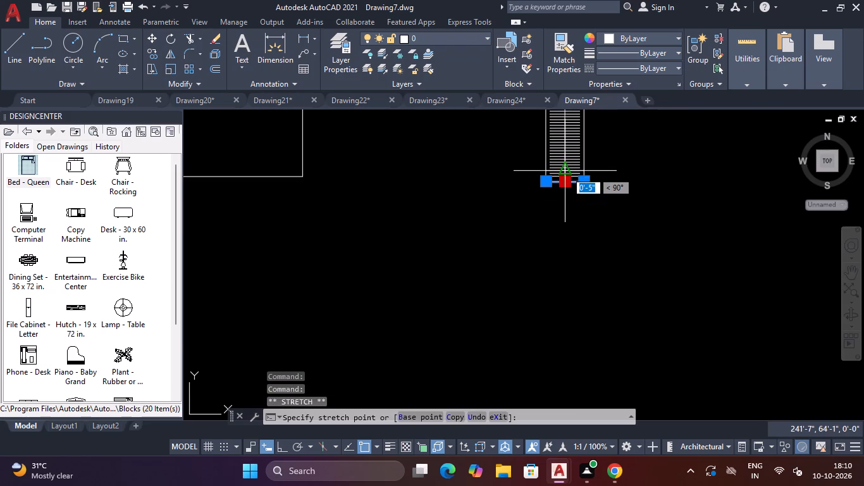
pyautogui.click(568, 127)
pyautogui.press('Escape')
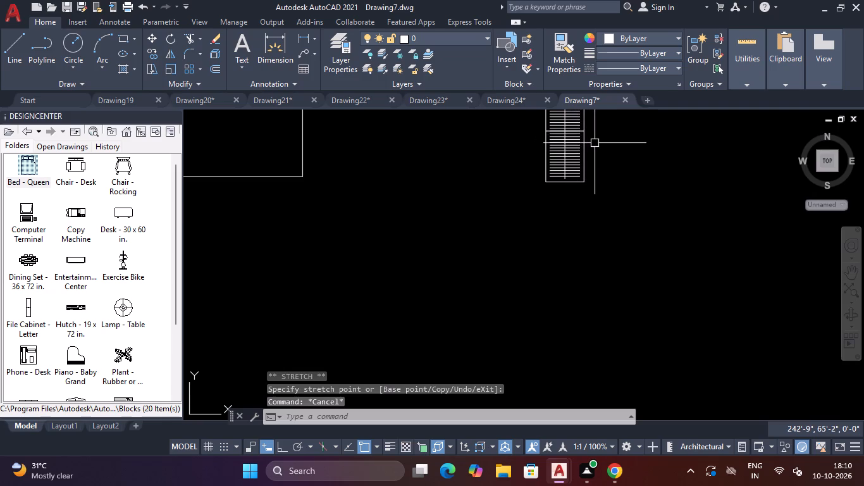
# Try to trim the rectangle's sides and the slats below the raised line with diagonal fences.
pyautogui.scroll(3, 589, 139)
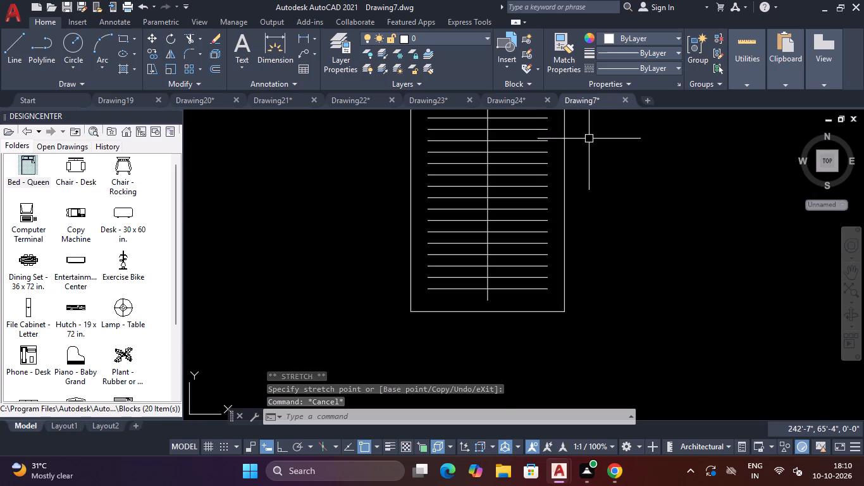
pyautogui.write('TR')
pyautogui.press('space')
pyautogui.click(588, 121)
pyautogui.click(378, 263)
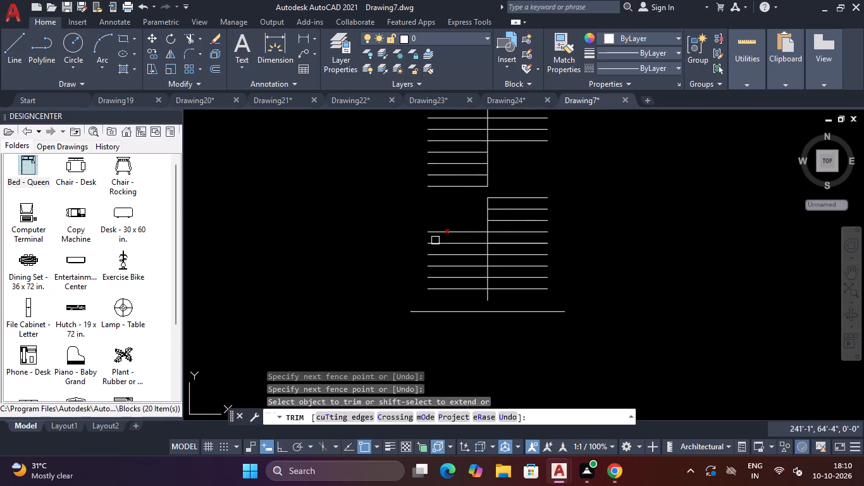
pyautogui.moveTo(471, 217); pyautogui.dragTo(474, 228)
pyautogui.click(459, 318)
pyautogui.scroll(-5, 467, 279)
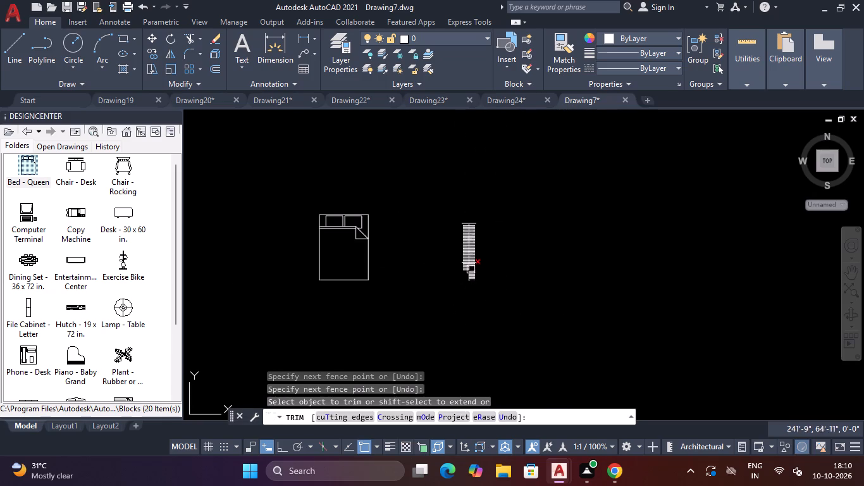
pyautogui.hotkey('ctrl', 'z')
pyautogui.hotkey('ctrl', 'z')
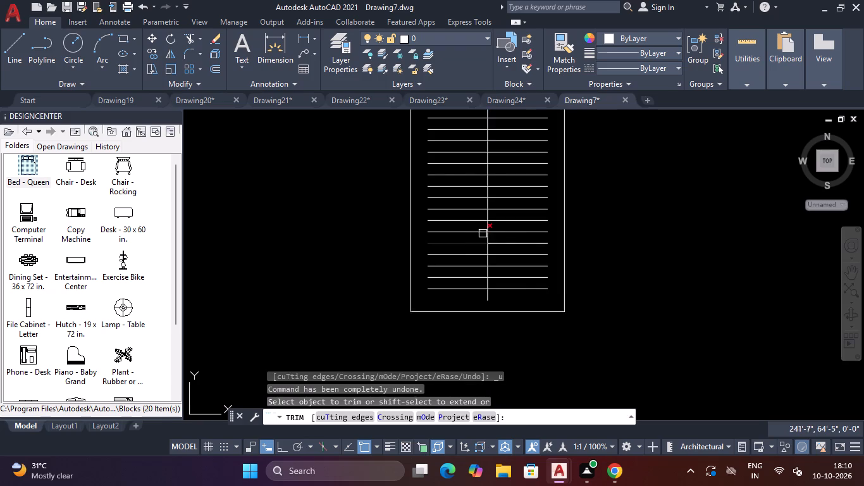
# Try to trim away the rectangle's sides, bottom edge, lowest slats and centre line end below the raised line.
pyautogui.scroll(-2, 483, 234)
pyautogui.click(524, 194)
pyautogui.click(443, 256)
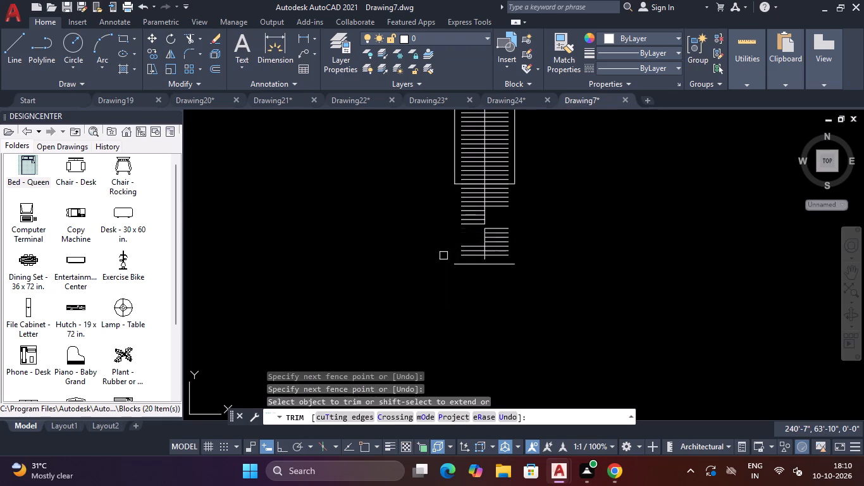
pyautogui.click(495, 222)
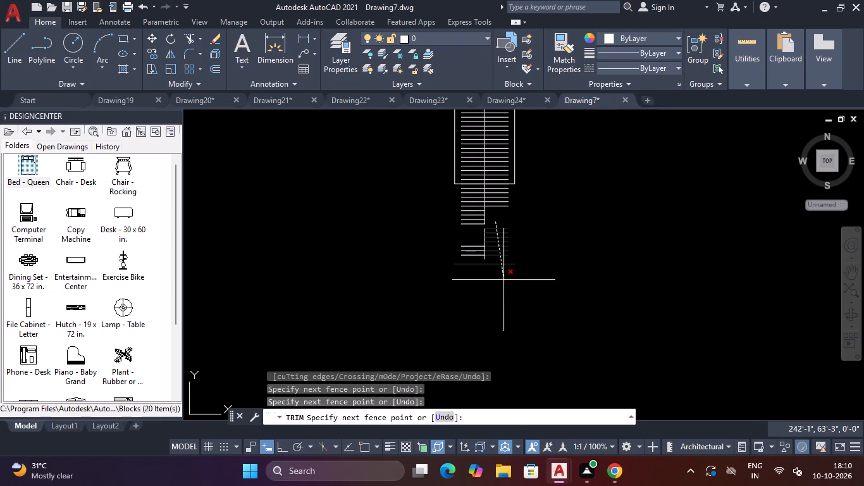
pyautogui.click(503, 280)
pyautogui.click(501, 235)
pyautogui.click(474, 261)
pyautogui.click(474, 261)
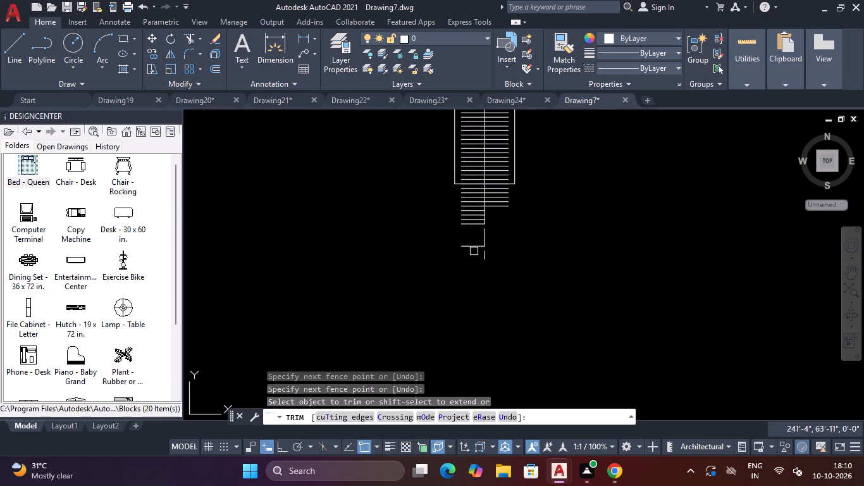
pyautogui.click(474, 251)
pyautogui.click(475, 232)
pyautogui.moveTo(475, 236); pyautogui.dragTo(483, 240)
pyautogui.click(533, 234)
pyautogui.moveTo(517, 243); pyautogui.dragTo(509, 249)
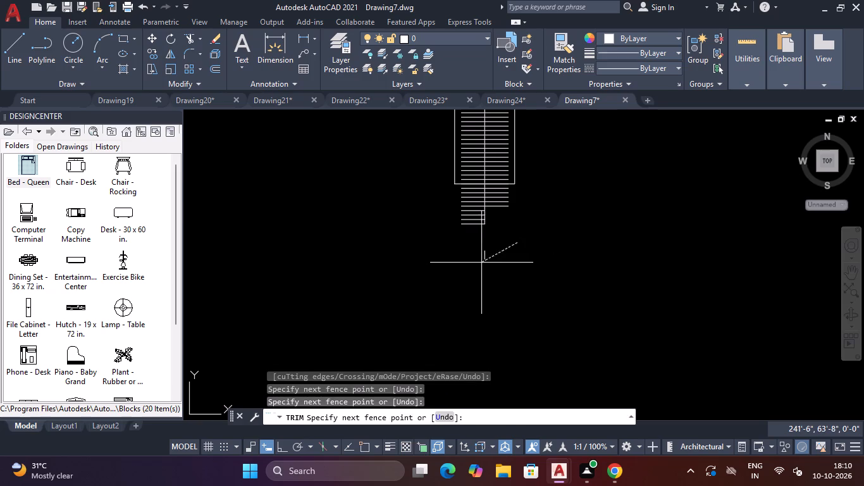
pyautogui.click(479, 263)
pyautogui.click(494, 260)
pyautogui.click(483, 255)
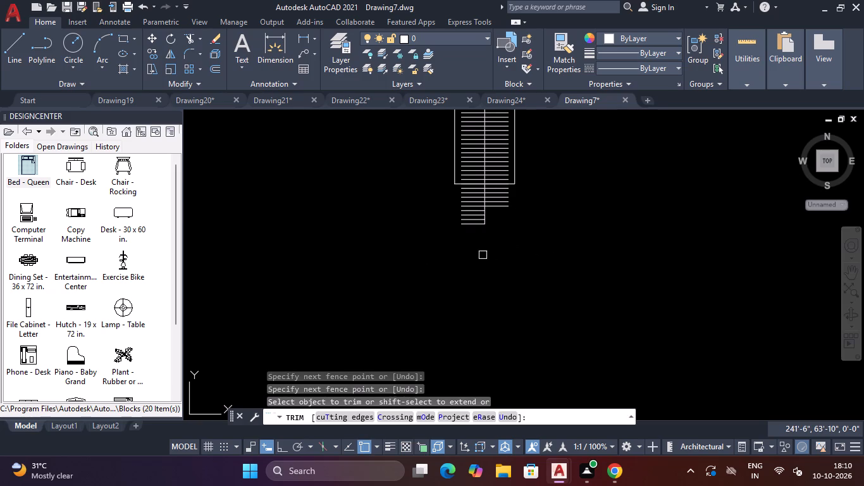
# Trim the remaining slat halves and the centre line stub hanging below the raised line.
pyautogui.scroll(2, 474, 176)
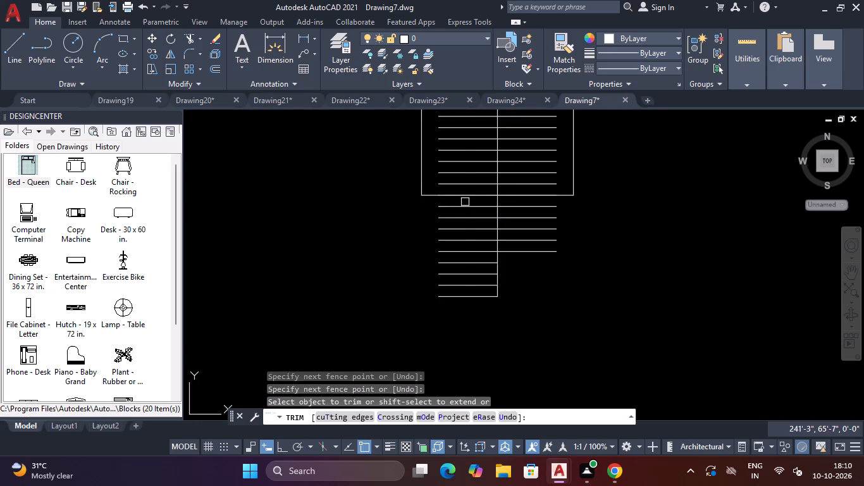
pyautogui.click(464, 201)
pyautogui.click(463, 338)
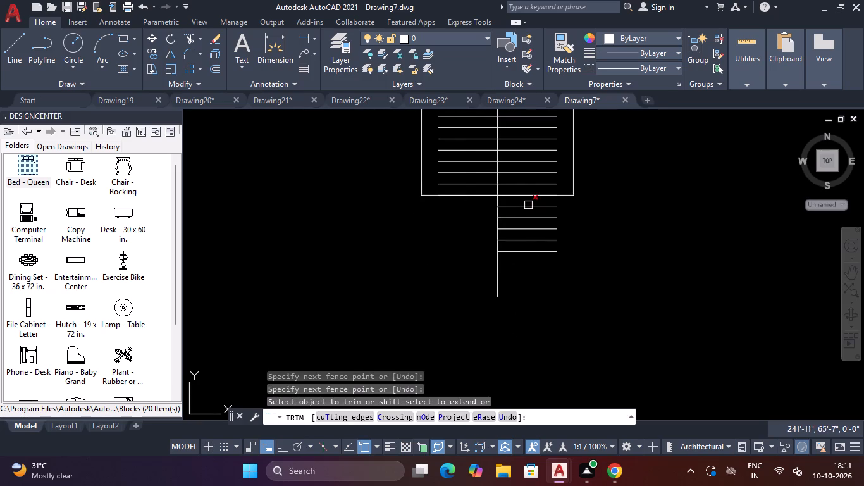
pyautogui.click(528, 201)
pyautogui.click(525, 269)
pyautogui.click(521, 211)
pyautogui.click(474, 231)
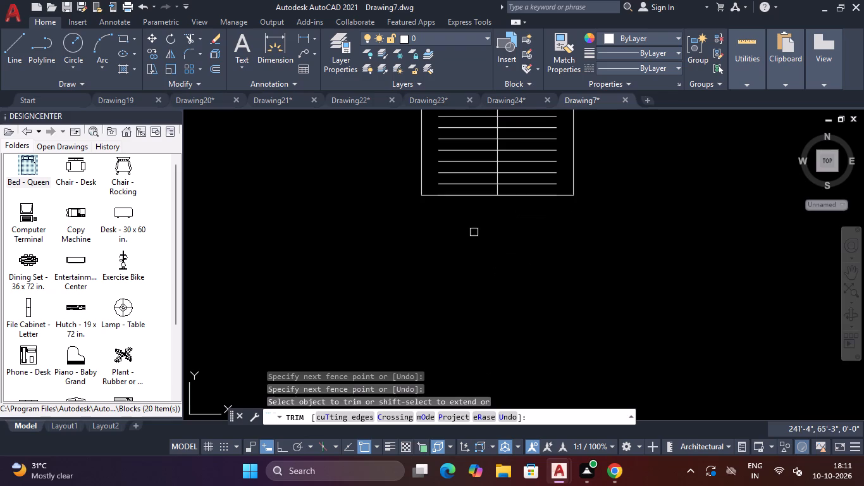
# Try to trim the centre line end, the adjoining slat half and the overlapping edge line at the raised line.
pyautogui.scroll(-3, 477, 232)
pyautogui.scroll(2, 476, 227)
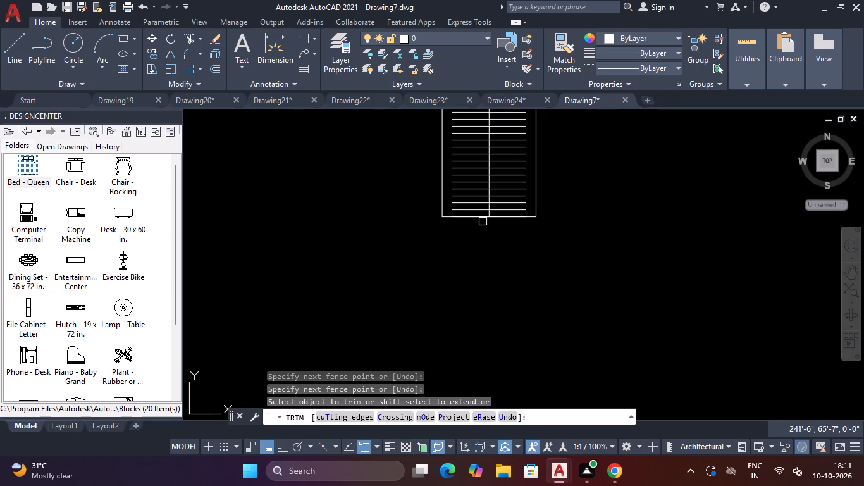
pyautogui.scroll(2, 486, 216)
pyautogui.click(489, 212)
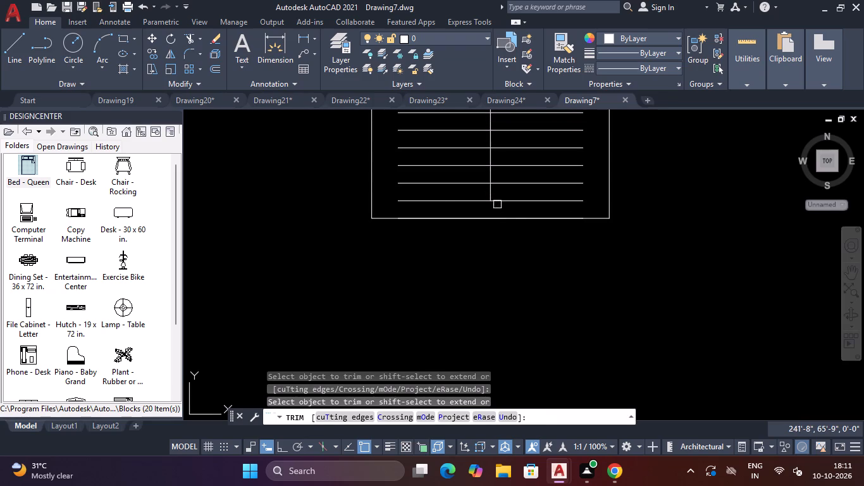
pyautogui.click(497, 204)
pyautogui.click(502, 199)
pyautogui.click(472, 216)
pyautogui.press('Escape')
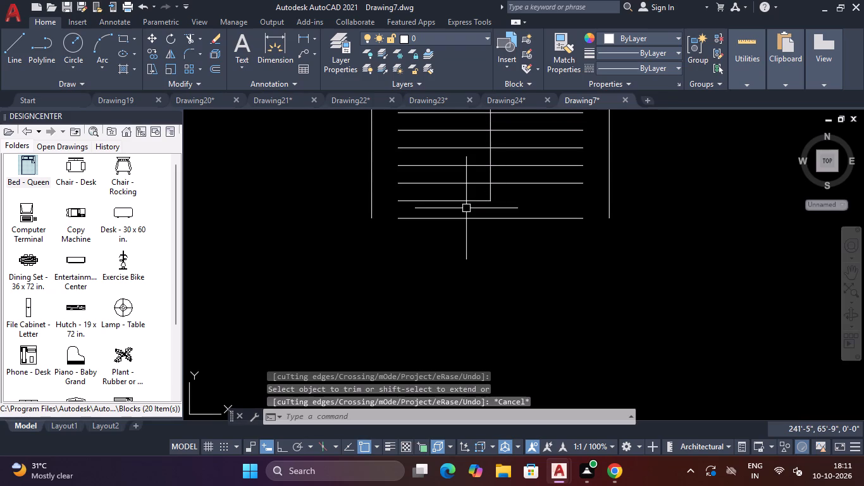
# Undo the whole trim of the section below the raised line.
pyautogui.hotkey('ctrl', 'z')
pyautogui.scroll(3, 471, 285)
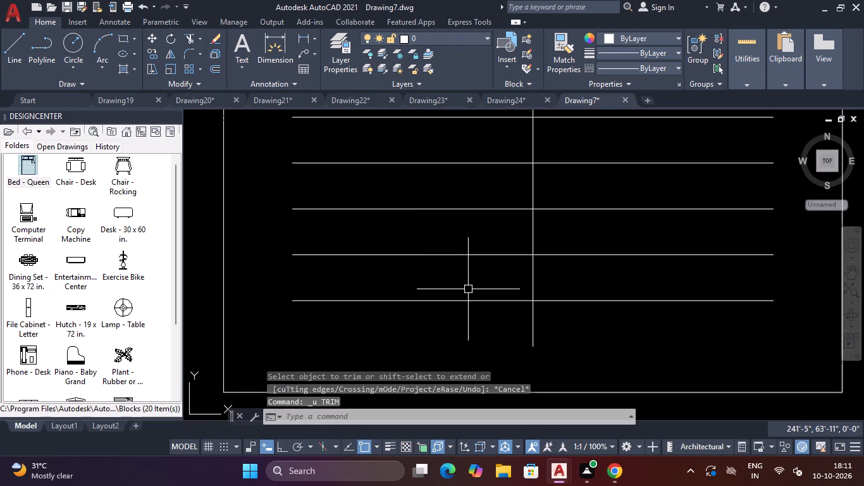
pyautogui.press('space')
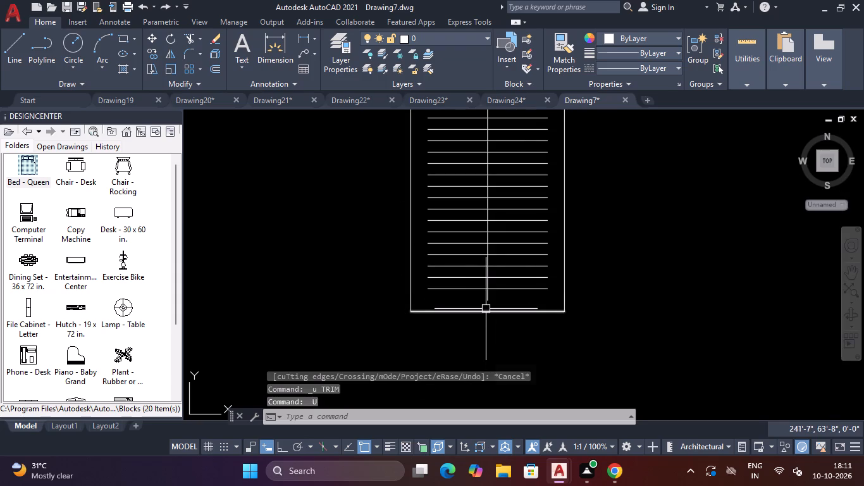
# Trim away both halves of the two lowest slats and the centre line end beneath them, near the rectangle's bottom edge.
pyautogui.write('TR')
pyautogui.press('space')
pyautogui.scroll(3, 481, 289)
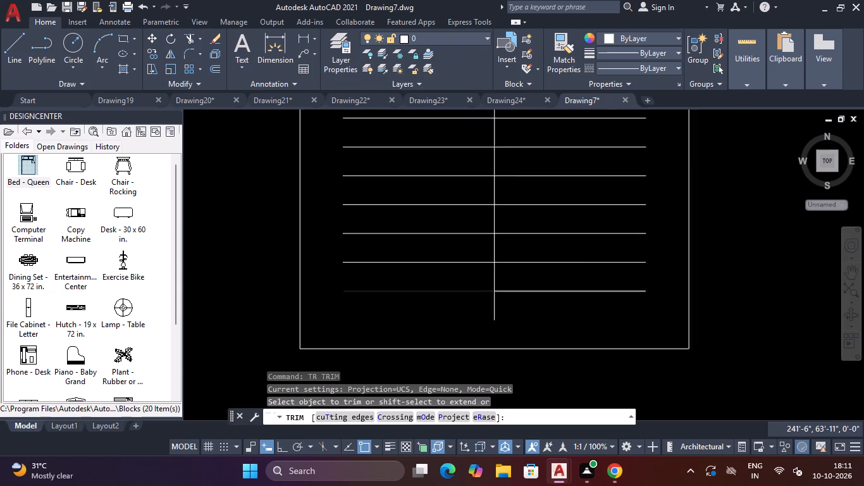
pyautogui.click(481, 292)
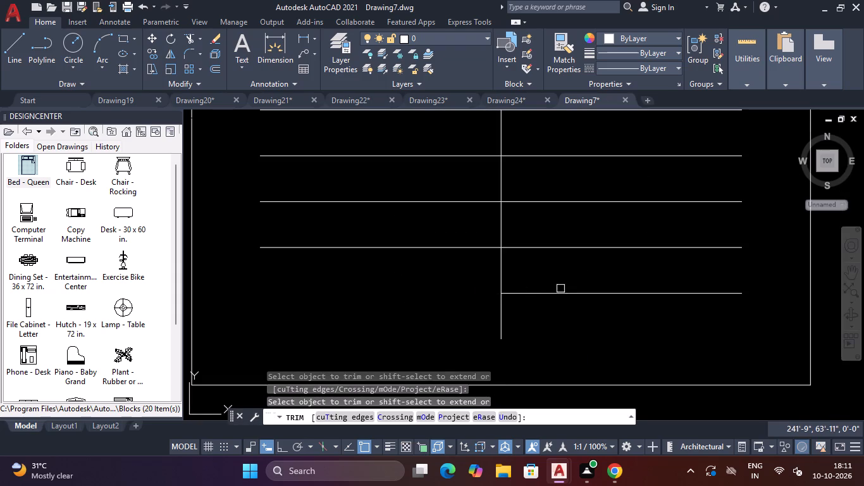
pyautogui.moveTo(558, 294); pyautogui.dragTo(547, 294)
pyautogui.click(500, 316)
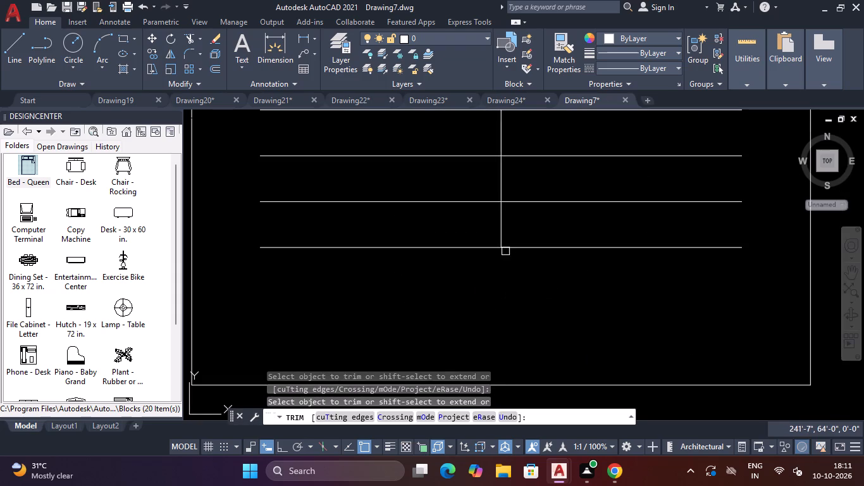
pyautogui.click(452, 244)
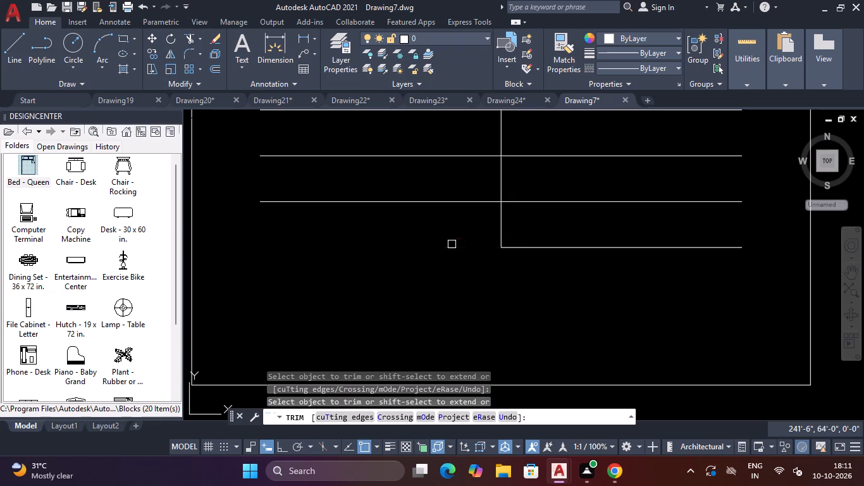
pyautogui.click(533, 245)
# Trim away the right edge, bottom edge and both halves of all slats below the raised line of the slatted rectangle.
pyautogui.scroll(-8, 533, 245)
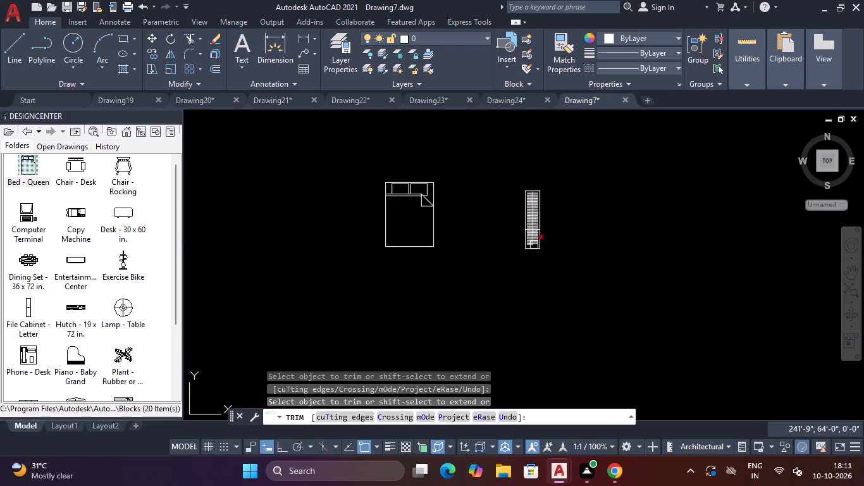
pyautogui.scroll(4, 529, 228)
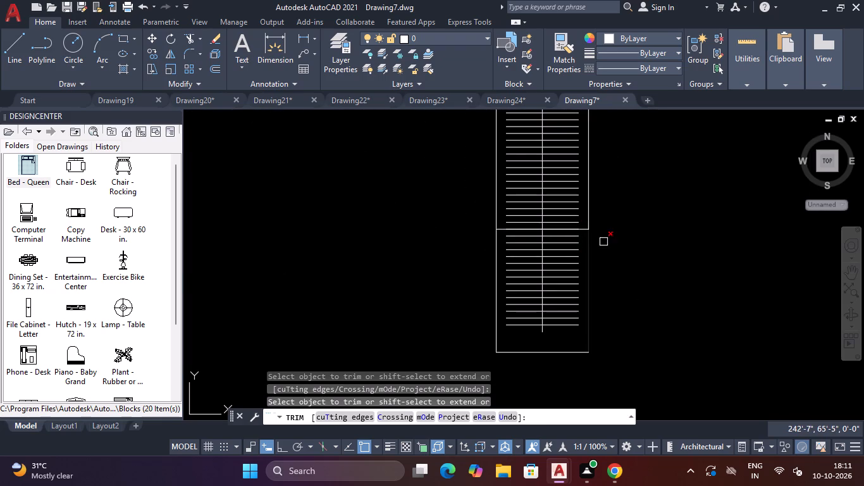
pyautogui.click(603, 242)
pyautogui.click(497, 318)
pyautogui.scroll(3, 542, 255)
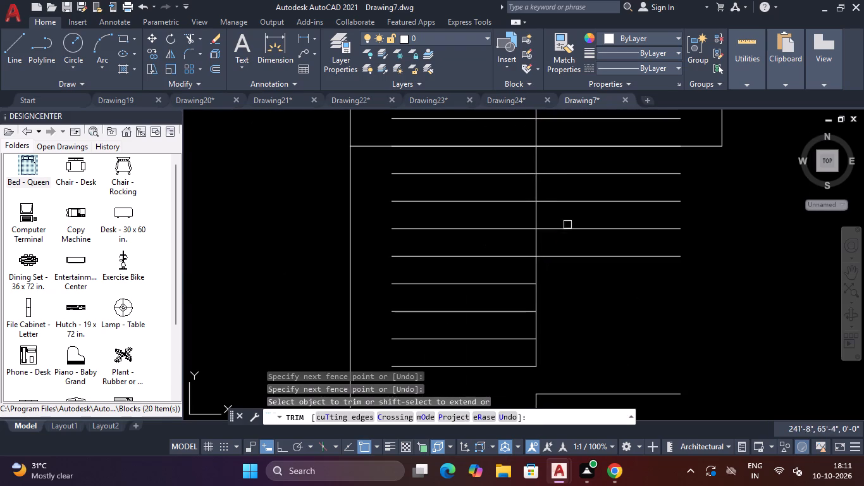
pyautogui.click(543, 165)
pyautogui.scroll(-3, 594, 321)
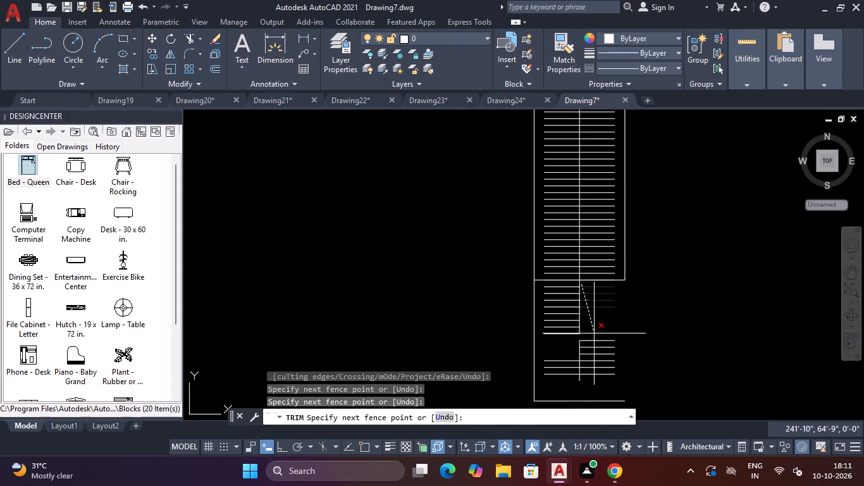
pyautogui.click(588, 406)
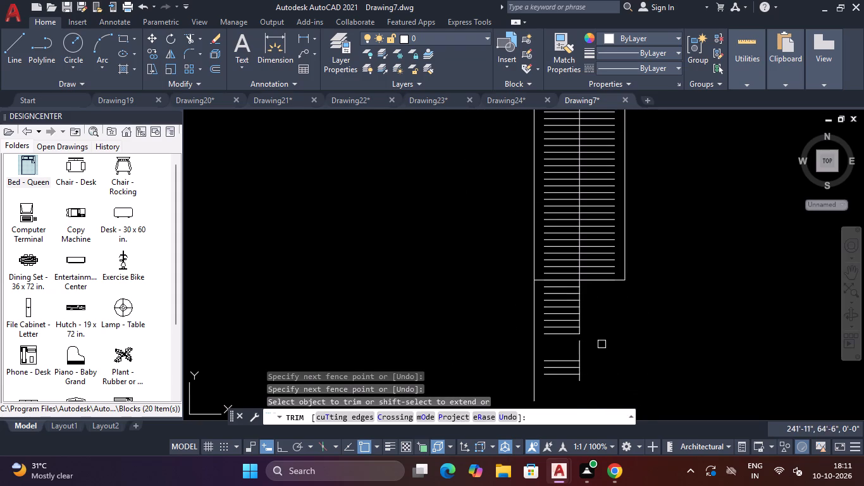
pyautogui.scroll(3, 553, 277)
pyautogui.click(553, 305)
pyautogui.scroll(-4, 553, 309)
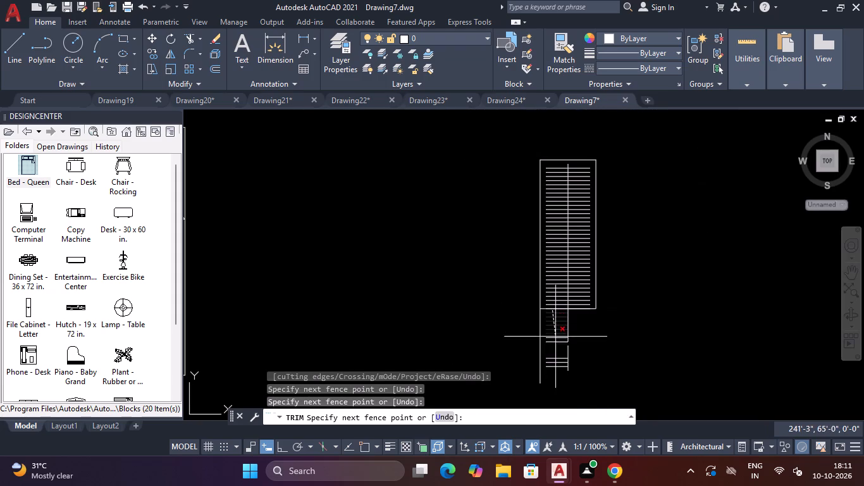
pyautogui.click(553, 371)
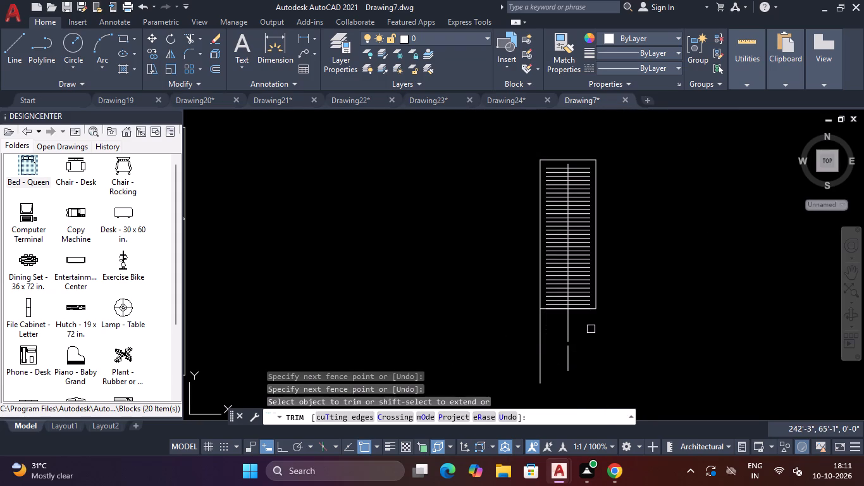
# Trim off the leftover centre line pieces and the left edge line hanging below the raised line.
pyautogui.scroll(2, 586, 330)
pyautogui.click(564, 315)
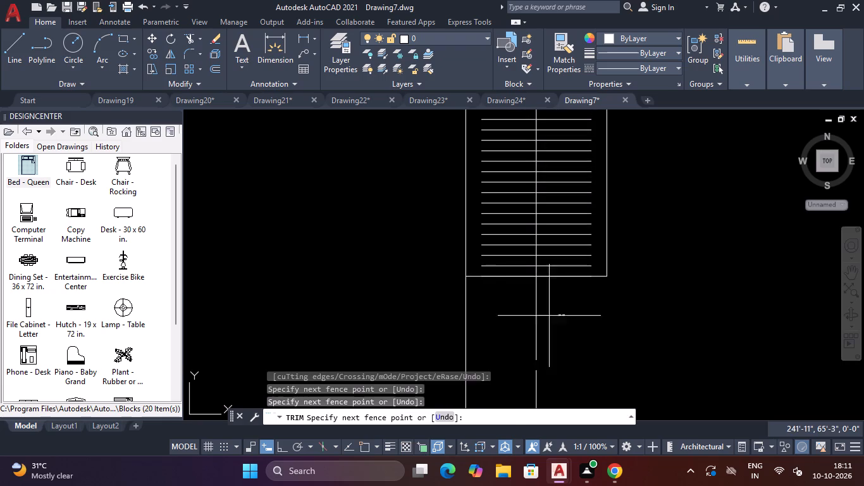
pyautogui.click(495, 331)
pyautogui.scroll(-3, 550, 335)
pyautogui.scroll(2, 550, 352)
pyautogui.moveTo(552, 350); pyautogui.dragTo(535, 350)
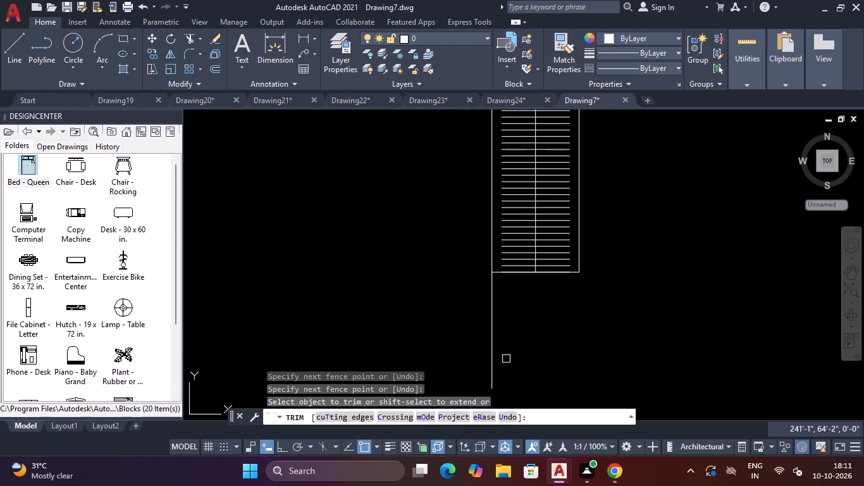
pyautogui.click(506, 359)
pyautogui.click(484, 306)
pyautogui.scroll(-4, 496, 302)
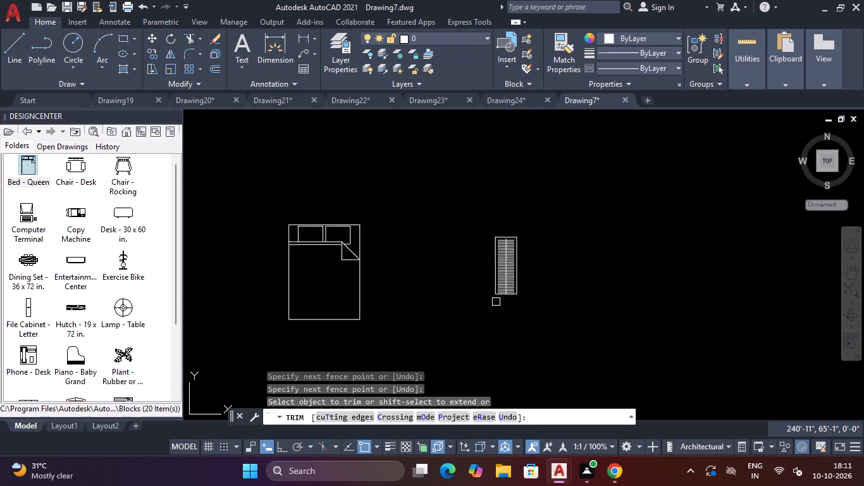
pyautogui.press('Escape')
# Join the lines of the whole shortened slatted rectangle.
pyautogui.scroll(1, 519, 259)
pyautogui.click(514, 254)
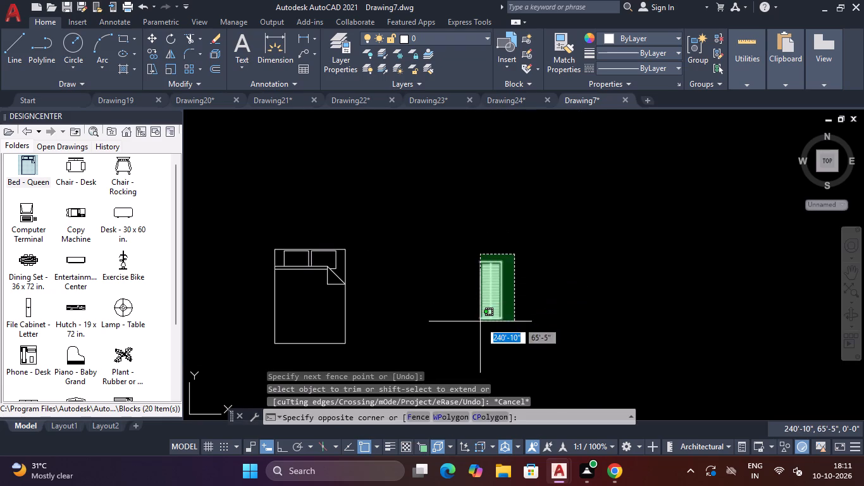
pyautogui.click(464, 335)
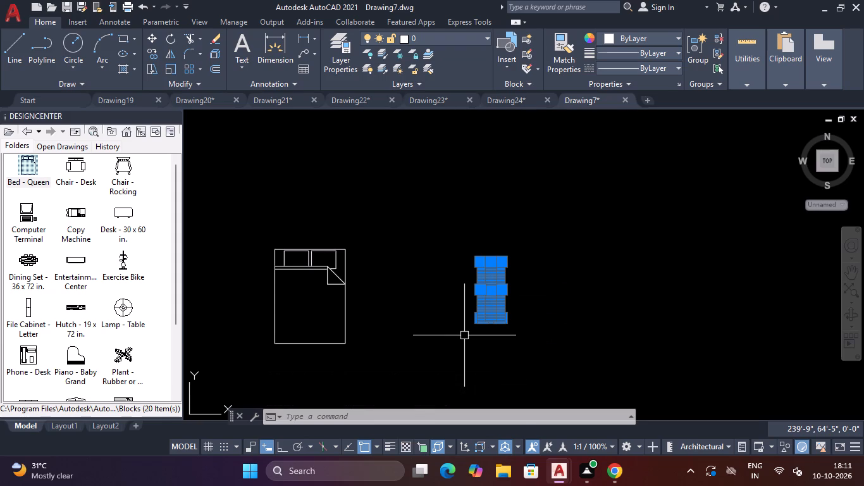
pyautogui.write('J')
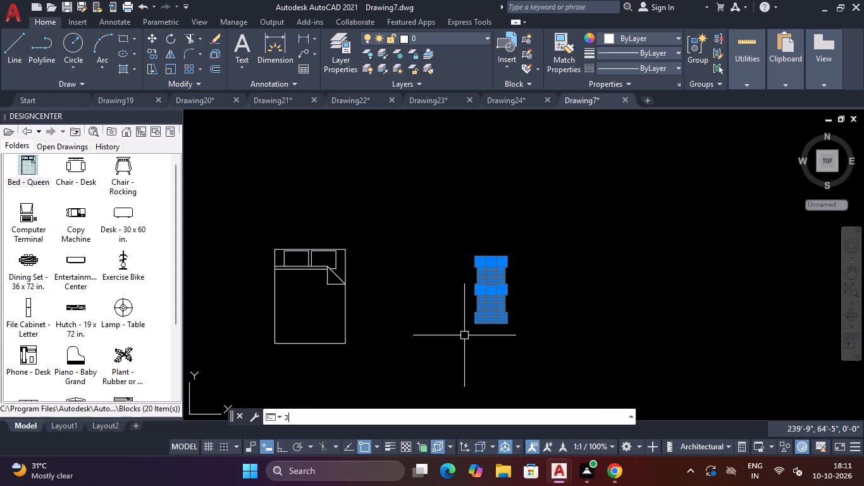
pyautogui.press('space')
# Trim the centre line end and both halves of the lowest slat just above the rectangle's bottom edge.
pyautogui.scroll(2, 502, 294)
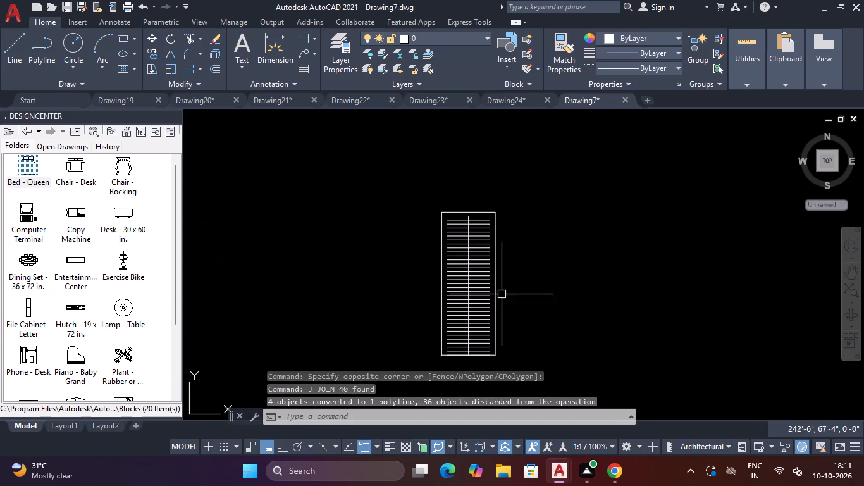
pyautogui.scroll(3, 456, 358)
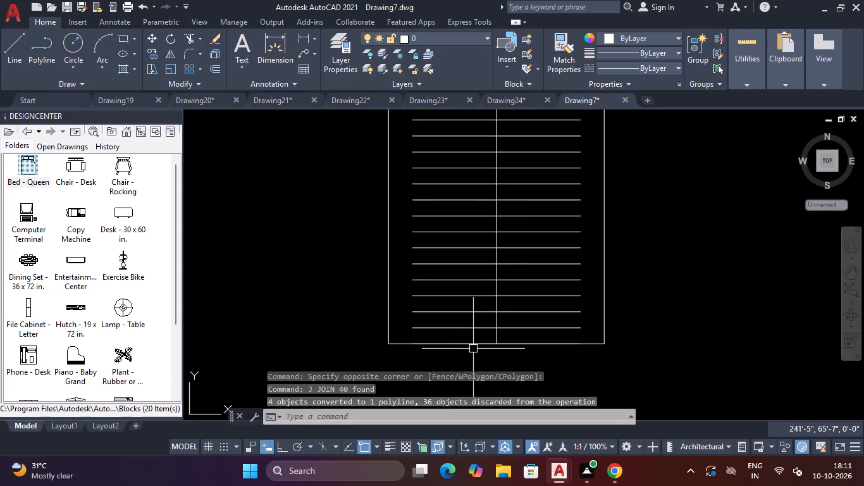
pyautogui.write('TR')
pyautogui.press('space')
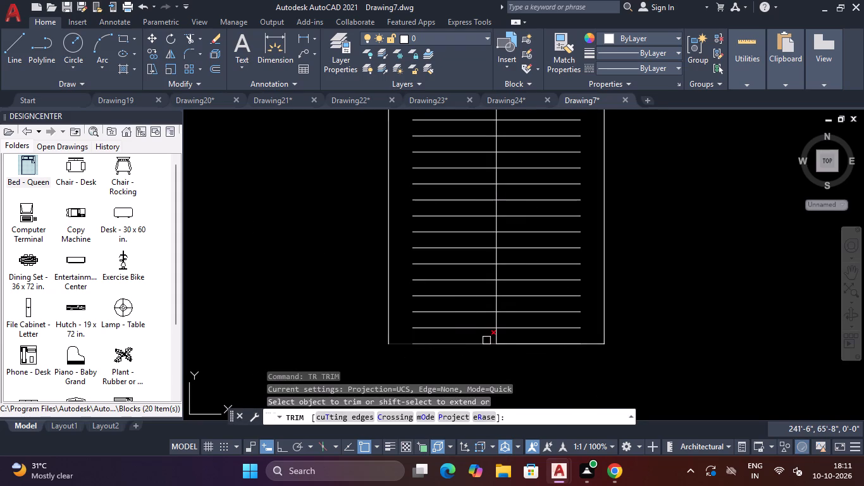
pyautogui.click(497, 338)
pyautogui.click(511, 328)
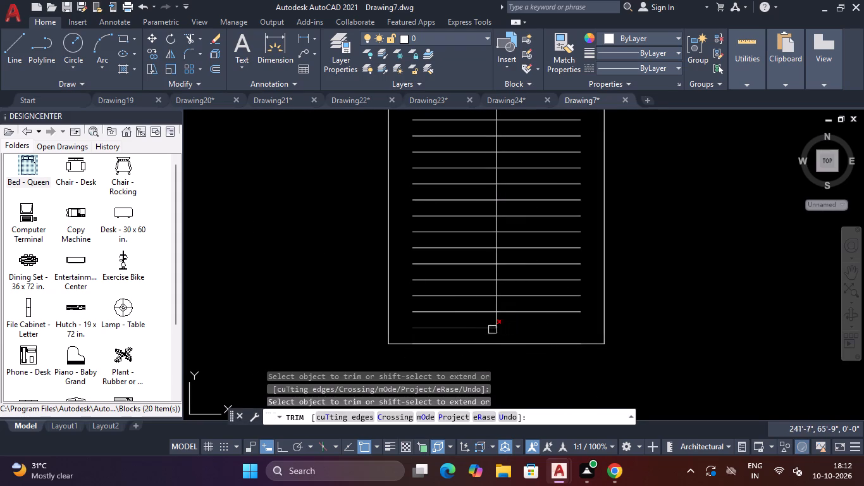
pyautogui.click(483, 330)
pyautogui.scroll(-3, 502, 320)
pyautogui.press('Escape')
# Move the slatted unit by its upper right corner into the plan's top-left room, beside the partition and top wall.
pyautogui.moveTo(549, 163); pyautogui.dragTo(544, 204)
pyautogui.click(464, 346)
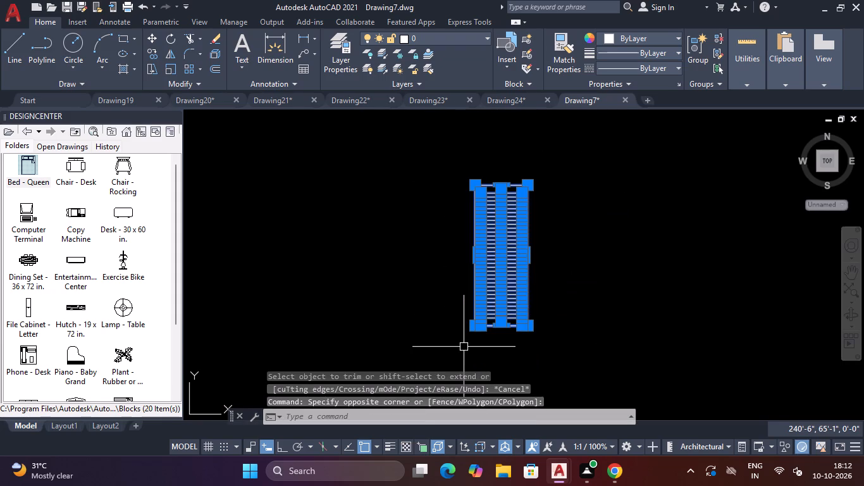
pyautogui.press('s')
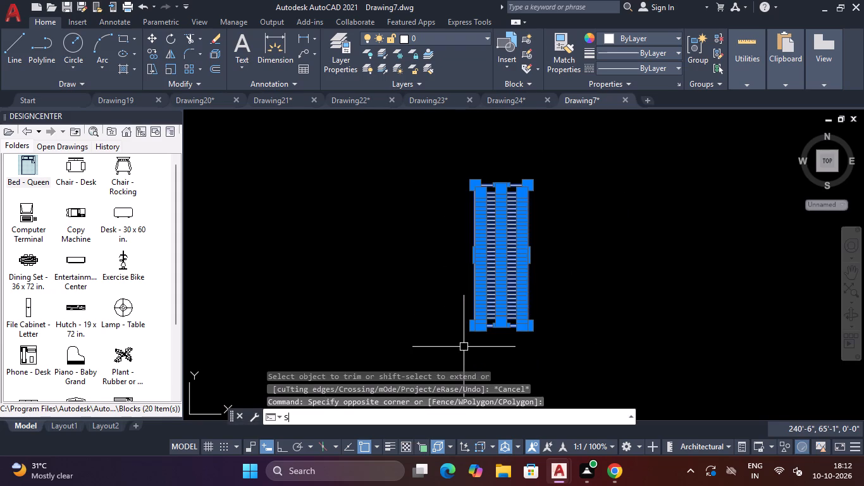
pyautogui.press('BackSpace')
pyautogui.write('M')
pyautogui.press('space')
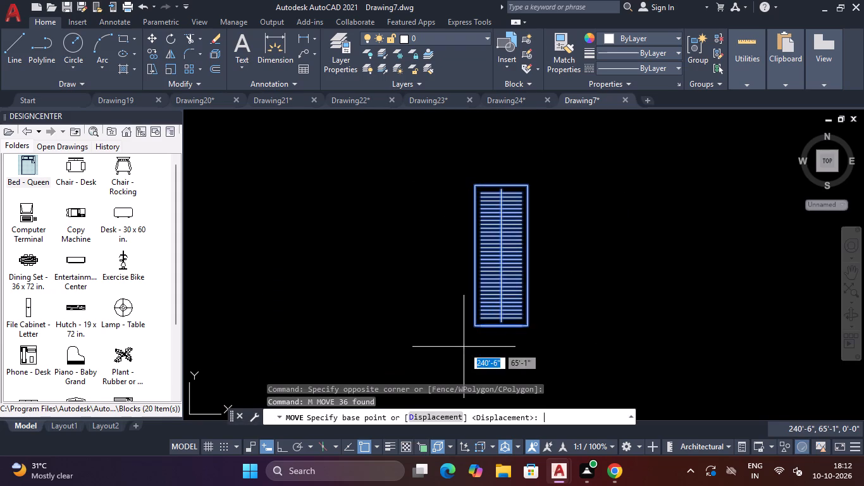
pyautogui.click(526, 189)
pyautogui.scroll(-5, 528, 192)
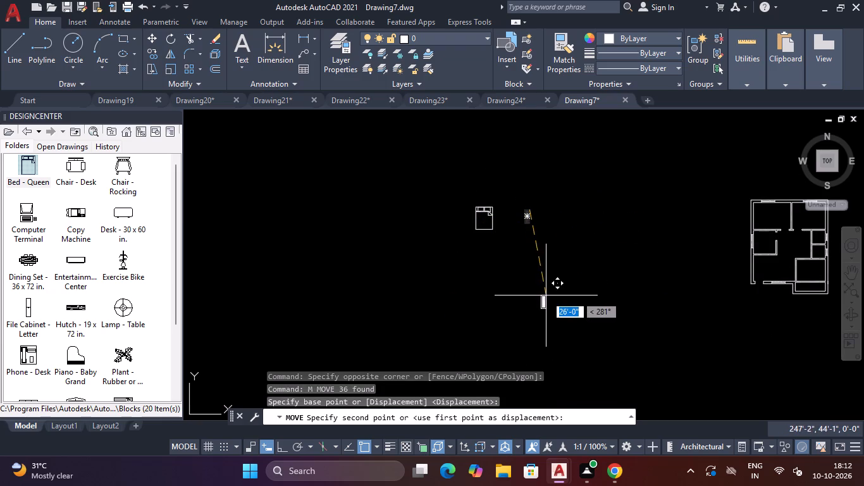
pyautogui.scroll(-1, 547, 296)
pyautogui.scroll(3, 700, 245)
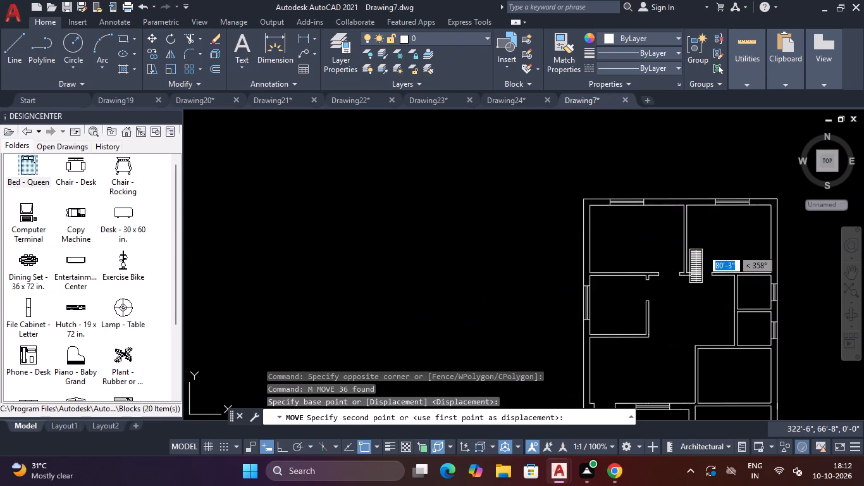
pyautogui.scroll(3, 677, 219)
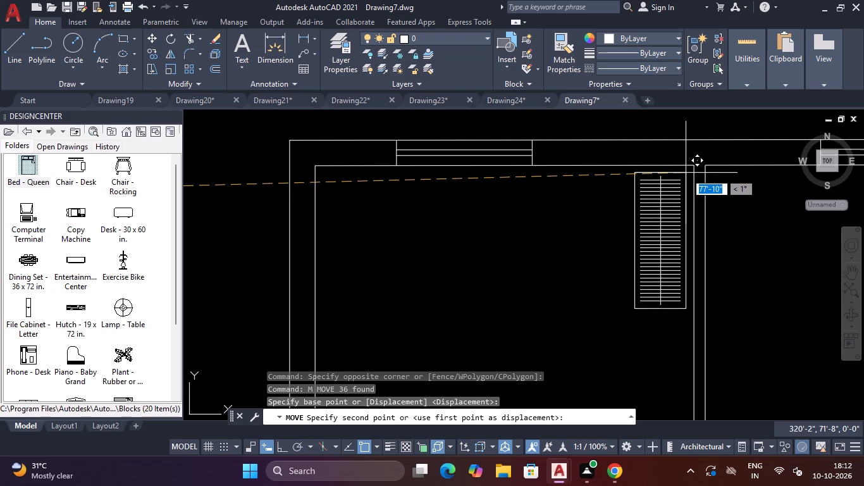
pyautogui.click(689, 171)
# Copy the slatted unit from its upper left corner to the other side of the partition, in the top-right room.
pyautogui.scroll(1, 629, 178)
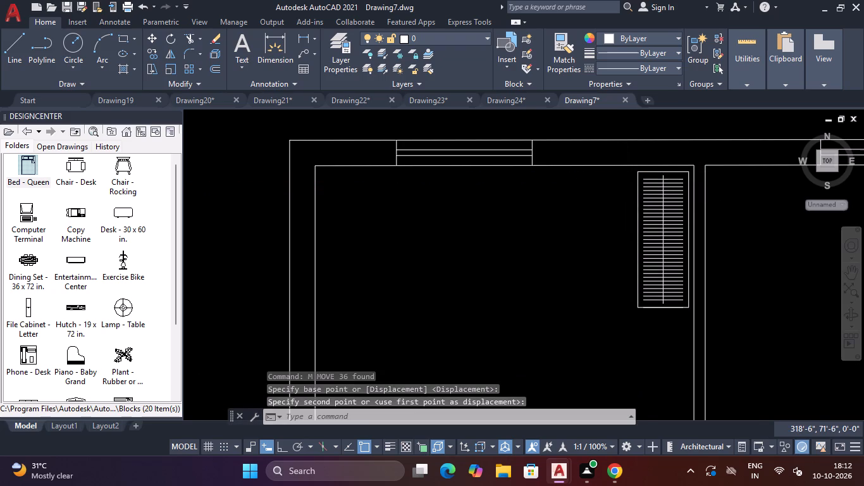
pyautogui.scroll(1, 629, 178)
pyautogui.moveTo(638, 157); pyautogui.dragTo(645, 156)
pyautogui.scroll(-4, 690, 191)
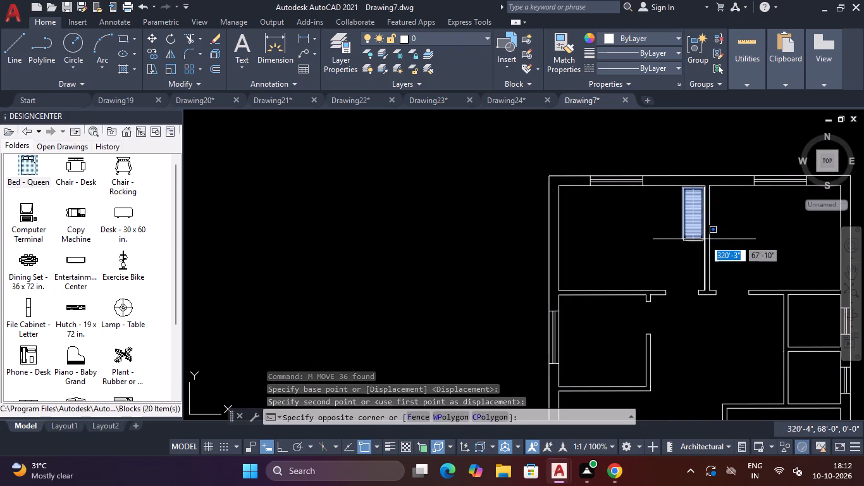
pyautogui.scroll(4, 703, 241)
pyautogui.click(693, 242)
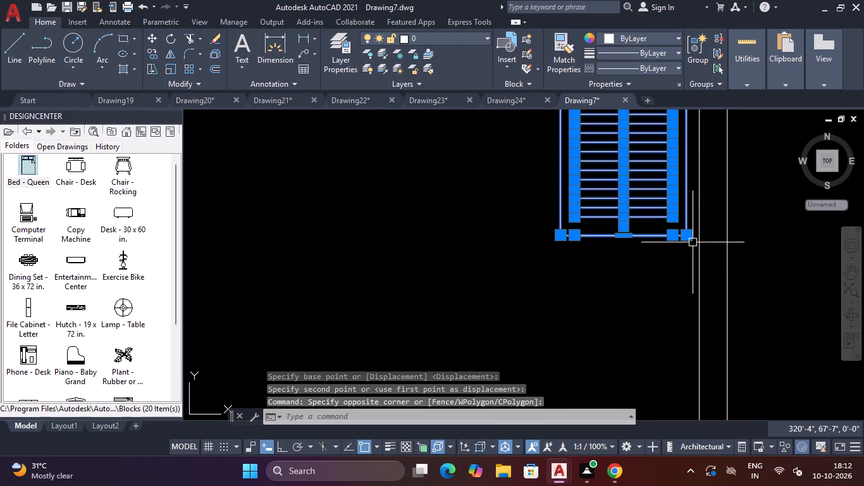
pyautogui.write('CO')
pyautogui.press('Return')
pyautogui.scroll(-3, 693, 242)
pyautogui.scroll(2, 644, 159)
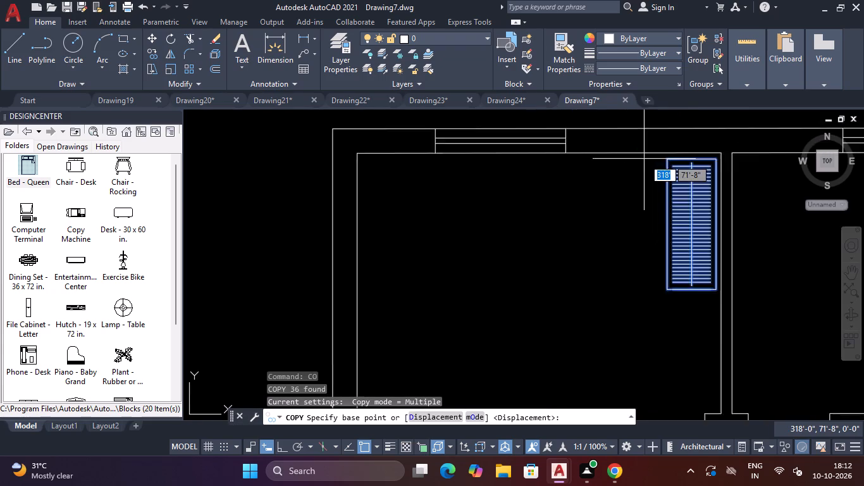
pyautogui.scroll(1, 644, 159)
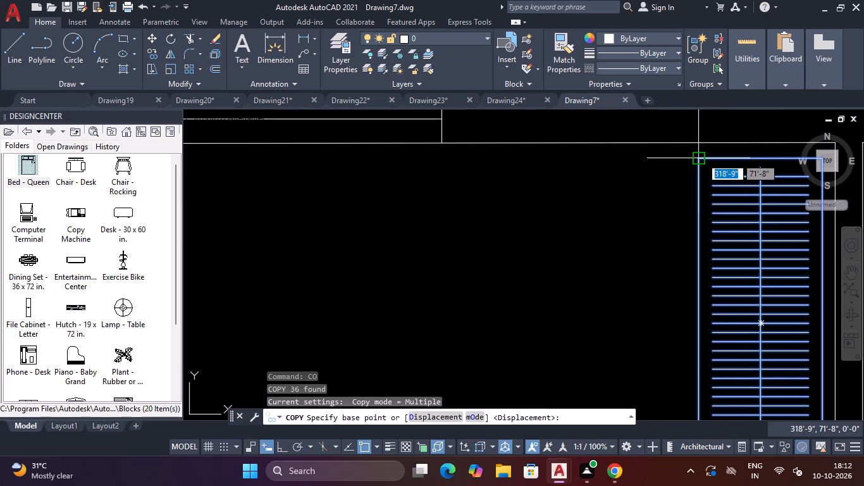
pyautogui.click(700, 158)
pyautogui.scroll(-3, 715, 166)
pyautogui.scroll(2, 758, 163)
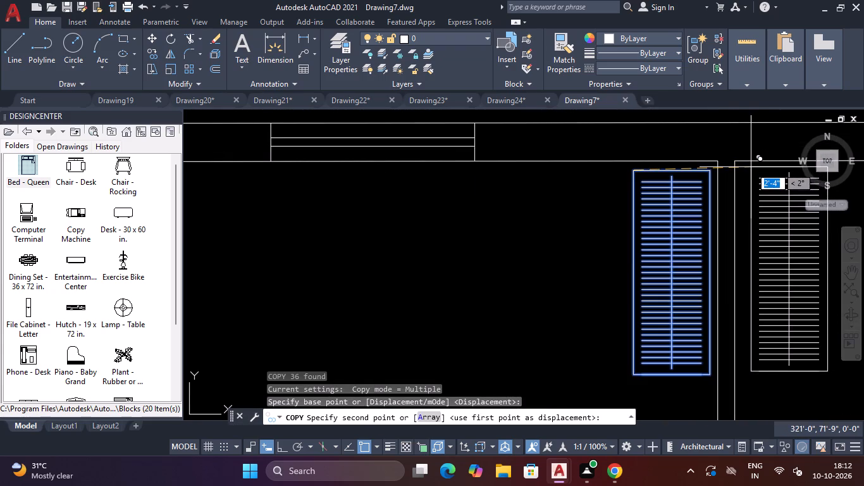
pyautogui.click(743, 170)
pyautogui.scroll(-3, 743, 172)
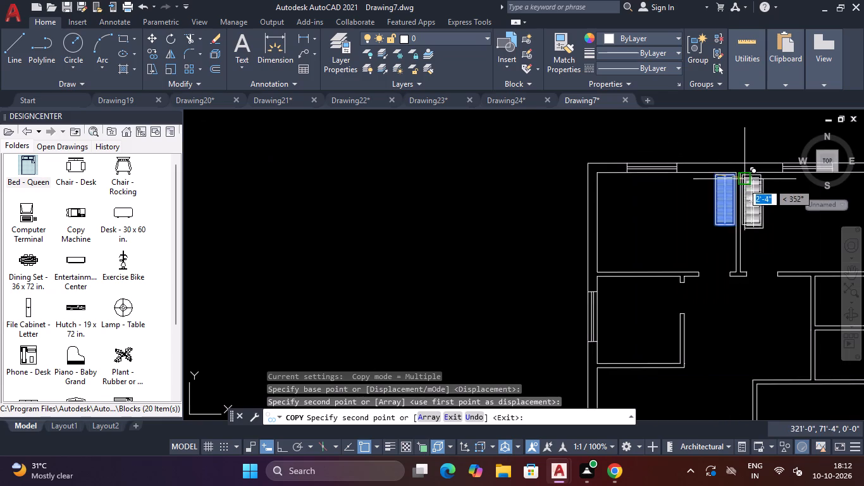
pyautogui.press('Escape')
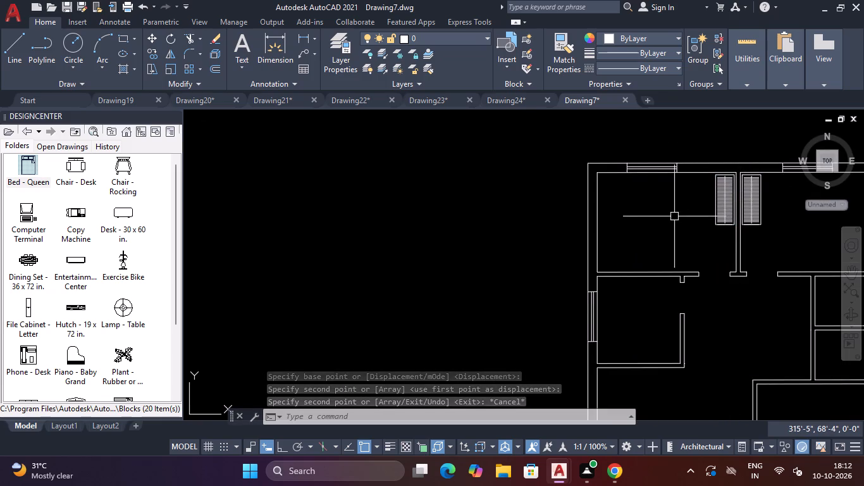
# Rotate the loose queen bed block 90° about its upper right corner so its pillows face left.
pyautogui.scroll(-3, 674, 216)
pyautogui.moveTo(472, 187); pyautogui.dragTo(465, 197)
pyautogui.click(386, 261)
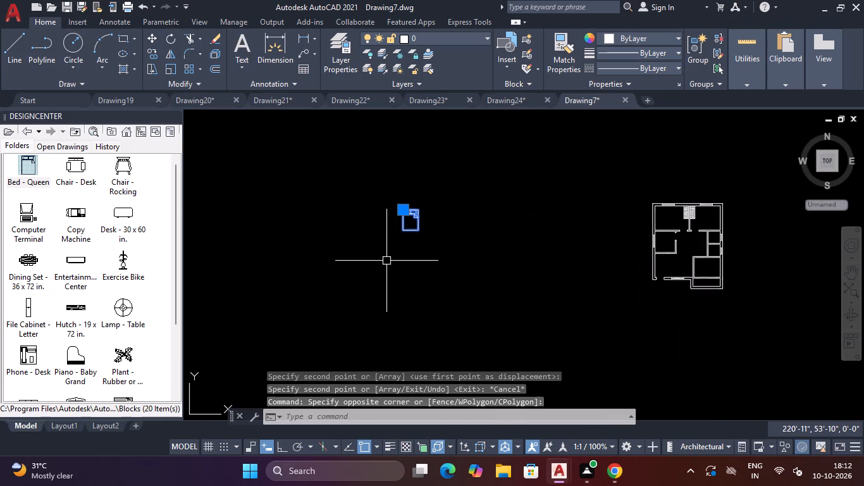
pyautogui.press('r')
pyautogui.press('o')
pyautogui.press('Return')
pyautogui.scroll(4, 418, 223)
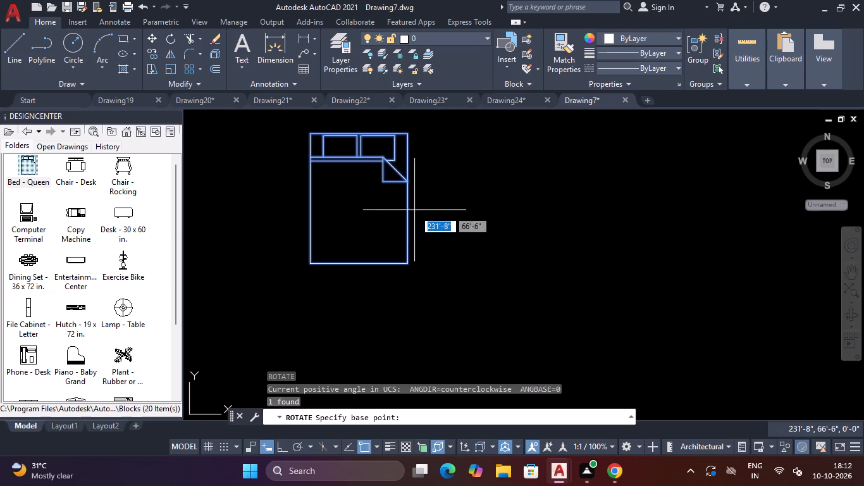
pyautogui.moveTo(406, 129); pyautogui.dragTo(415, 135)
pyautogui.scroll(-4, 321, 182)
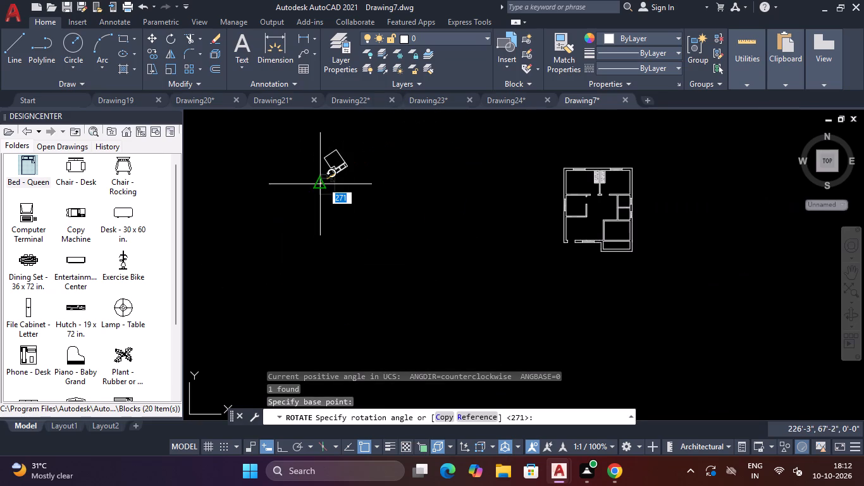
pyautogui.press('F8')
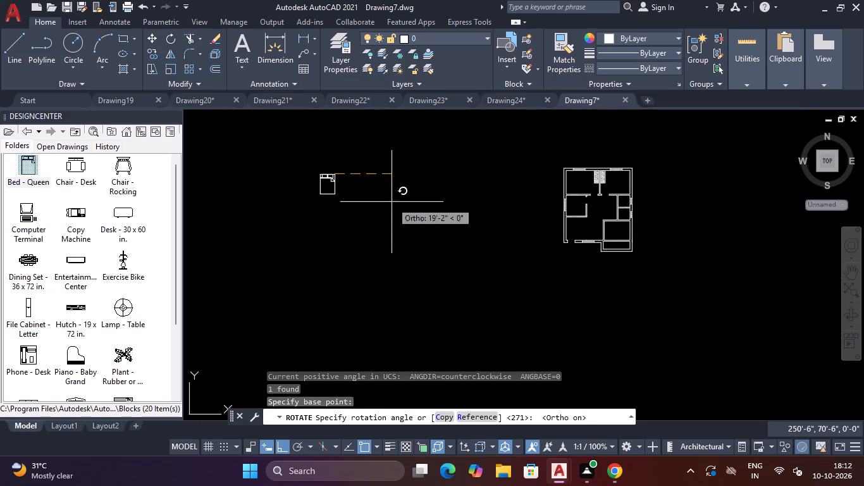
pyautogui.click(355, 127)
pyautogui.press('Escape')
pyautogui.press('Escape')
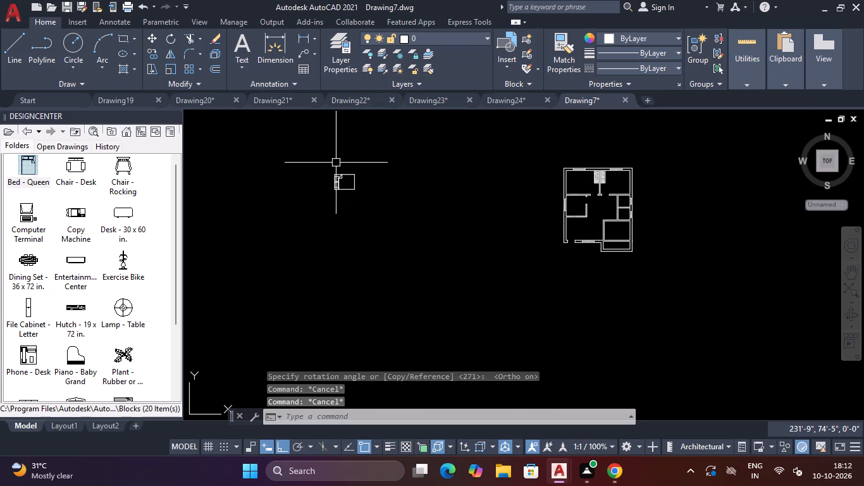
# Draw a 1' by 1' bedside table square 3" above the rotated bed's upper left corner.
pyautogui.scroll(4, 336, 163)
pyautogui.write('REC')
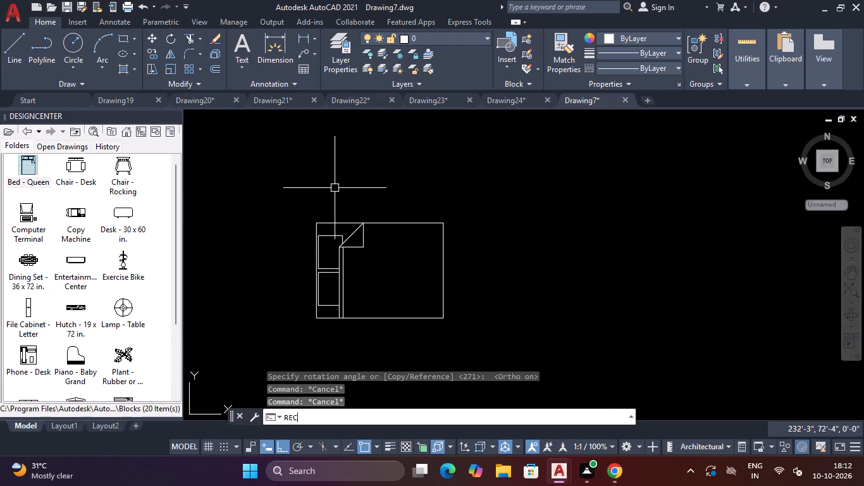
pyautogui.press('space')
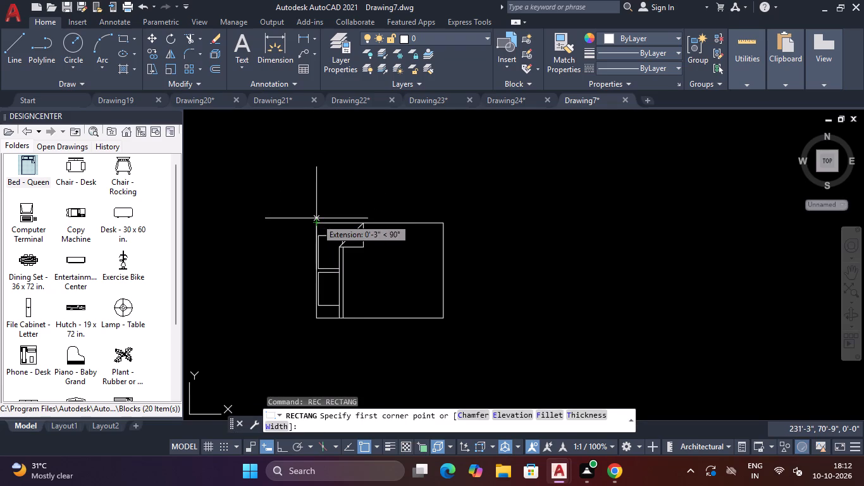
pyautogui.click(316, 218)
pyautogui.press('1')
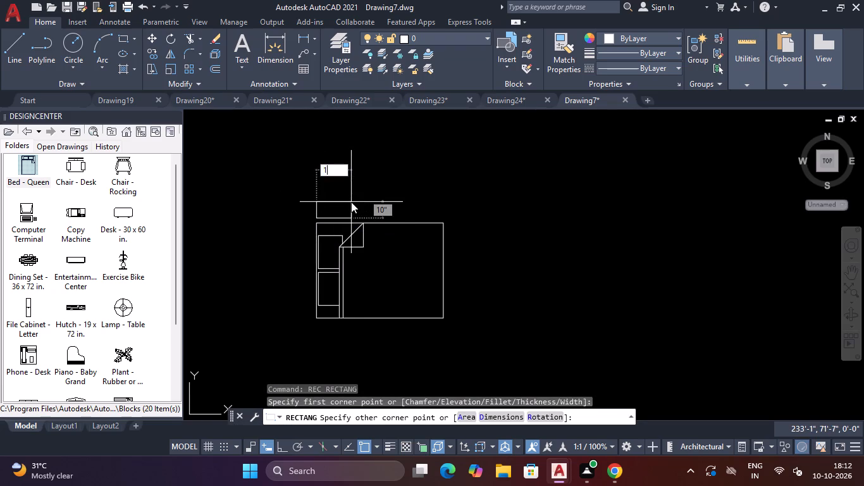
pyautogui.press("'")
pyautogui.press('Tab')
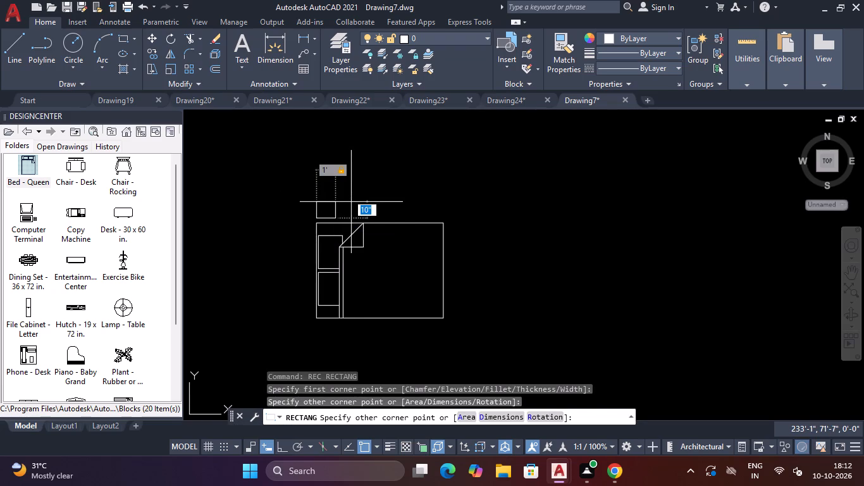
pyautogui.write("1'")
pyautogui.press('Return')
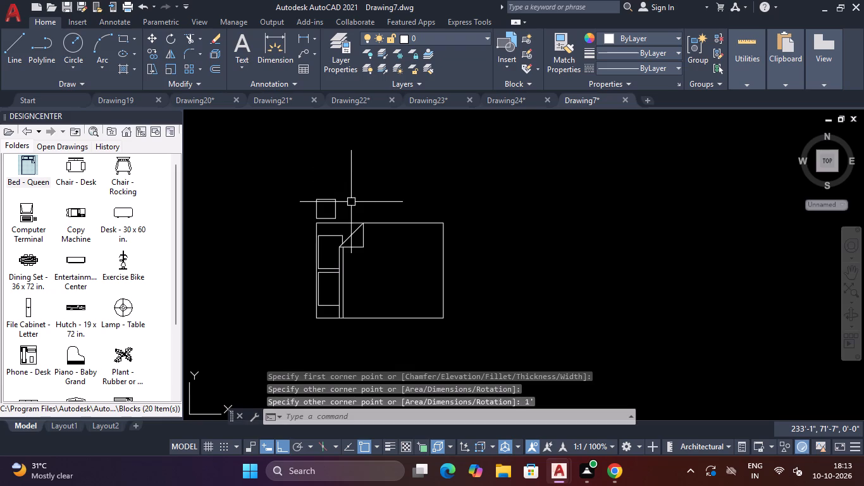
# Copy the bedside square straight down to just below the bed's lower left corner.
pyautogui.click(330, 181)
pyautogui.click(323, 199)
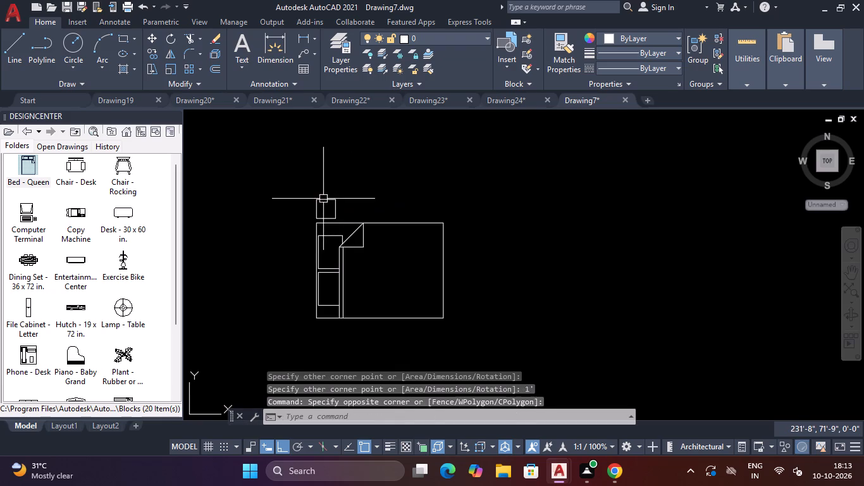
pyautogui.click(325, 194)
pyautogui.click(311, 218)
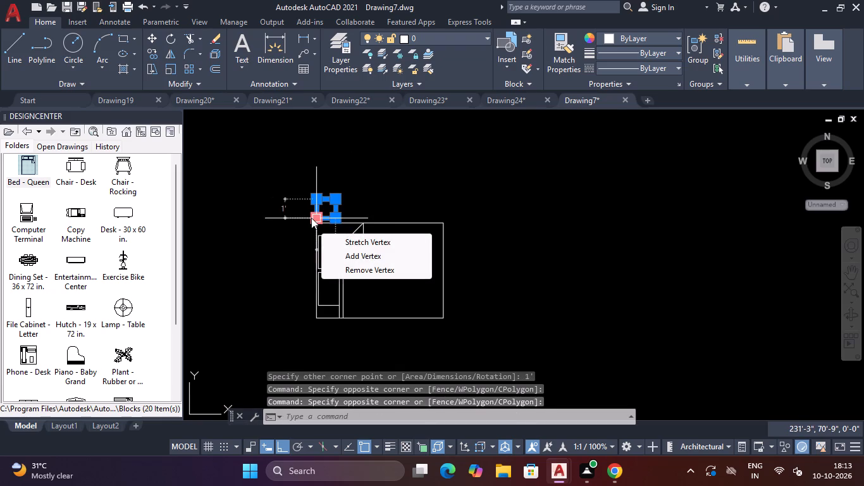
pyautogui.press('c')
pyautogui.press('o')
pyautogui.press('Return')
pyautogui.scroll(3, 324, 206)
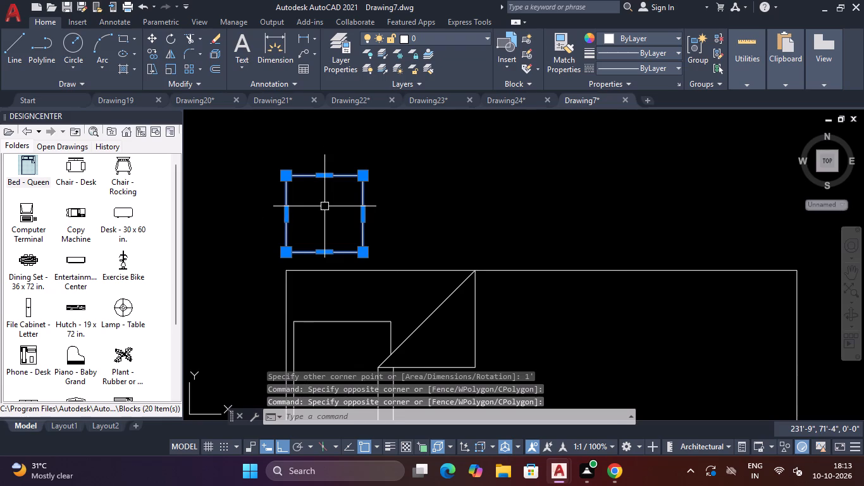
pyautogui.click(326, 208)
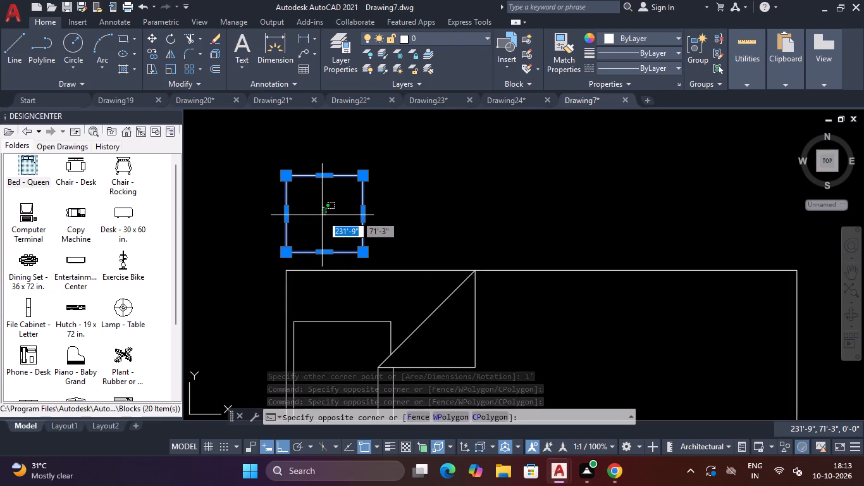
pyautogui.press('Escape')
pyautogui.write('CO')
pyautogui.press('Return')
pyautogui.click(322, 213)
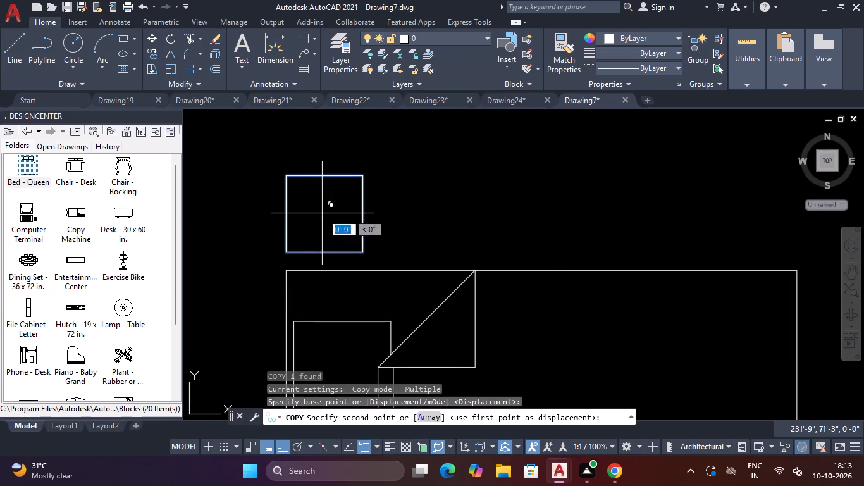
pyautogui.scroll(-7, 316, 243)
pyautogui.scroll(3, 307, 298)
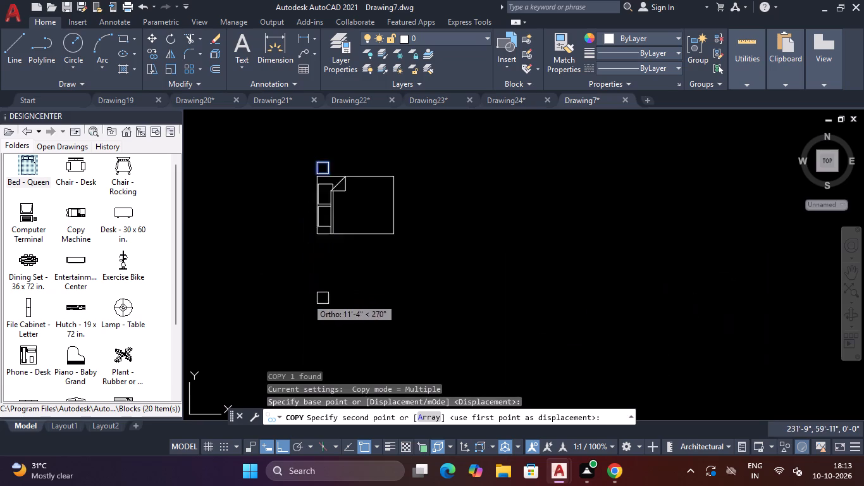
pyautogui.scroll(1, 307, 298)
pyautogui.scroll(2, 320, 211)
pyautogui.click(318, 204)
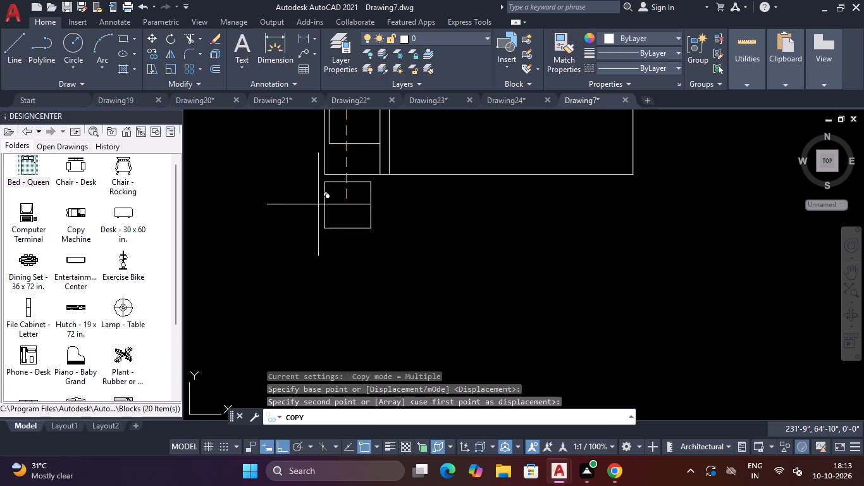
pyautogui.scroll(-4, 329, 208)
pyautogui.press('Escape')
# Copy the bed with both bedside squares into the plan's top-left room, with the headboard side against the left outer wall.
pyautogui.moveTo(398, 130); pyautogui.dragTo(392, 145)
pyautogui.click(305, 218)
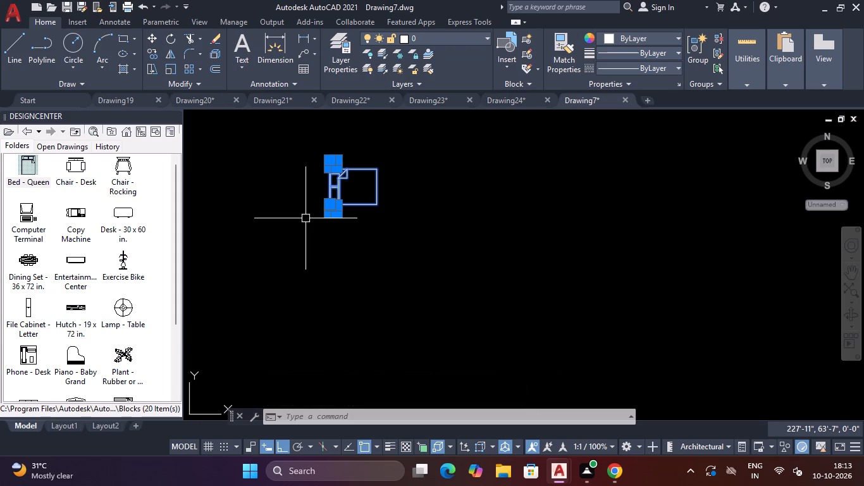
pyautogui.write('CO')
pyautogui.press('Return')
pyautogui.scroll(2, 321, 196)
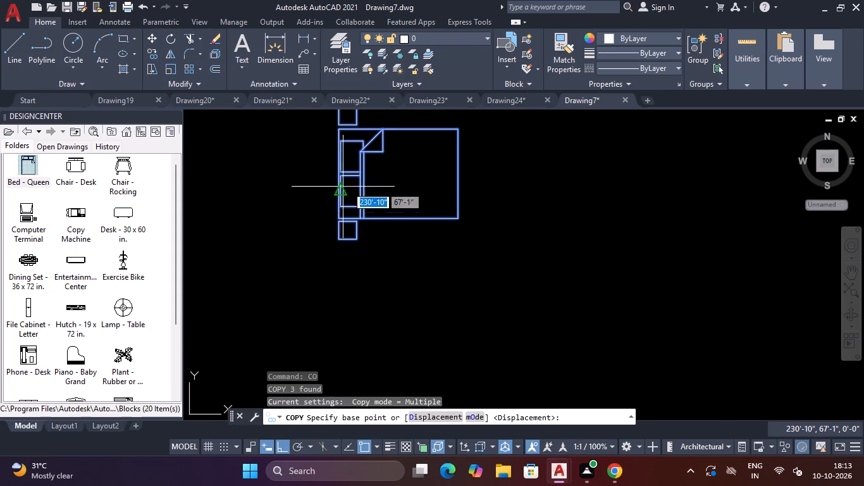
pyautogui.click(397, 176)
pyautogui.scroll(-4, 400, 176)
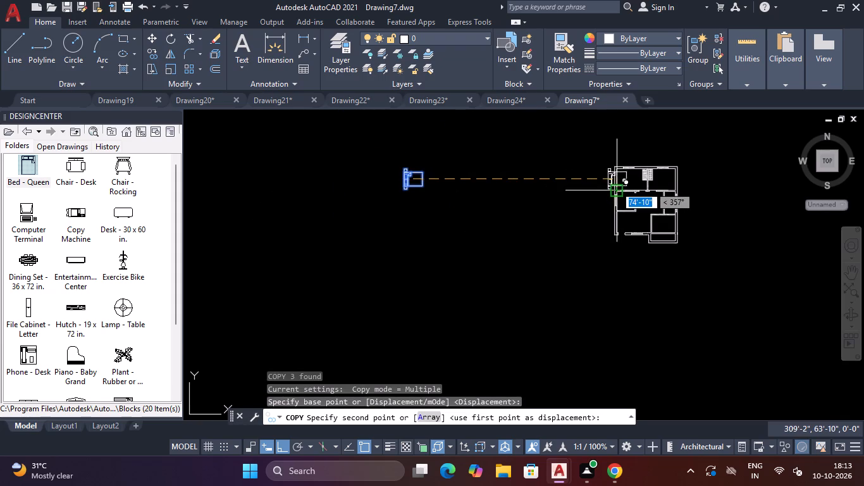
pyautogui.scroll(3, 619, 184)
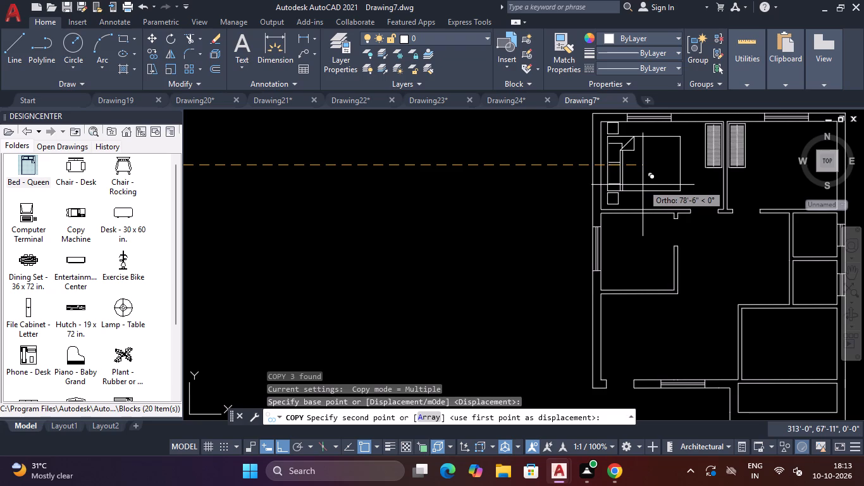
pyautogui.press('F8')
pyautogui.scroll(2, 641, 185)
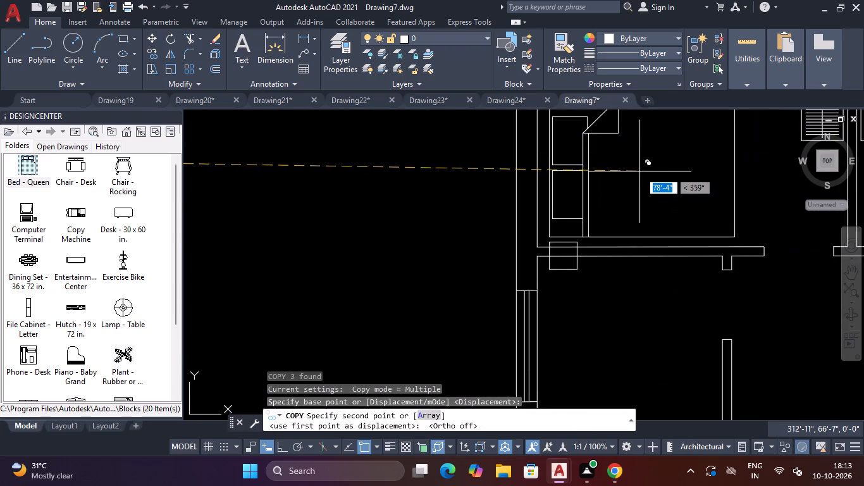
pyautogui.scroll(-3, 639, 171)
pyautogui.scroll(2, 640, 169)
pyautogui.scroll(-1, 639, 166)
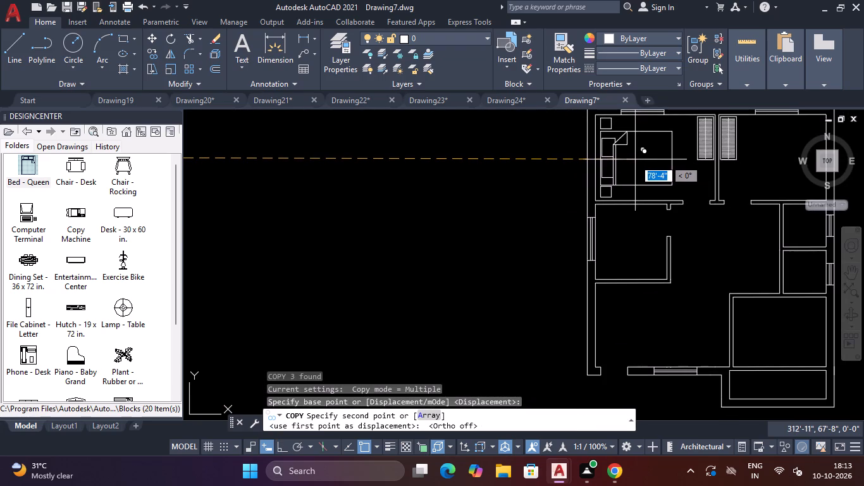
pyautogui.click(634, 159)
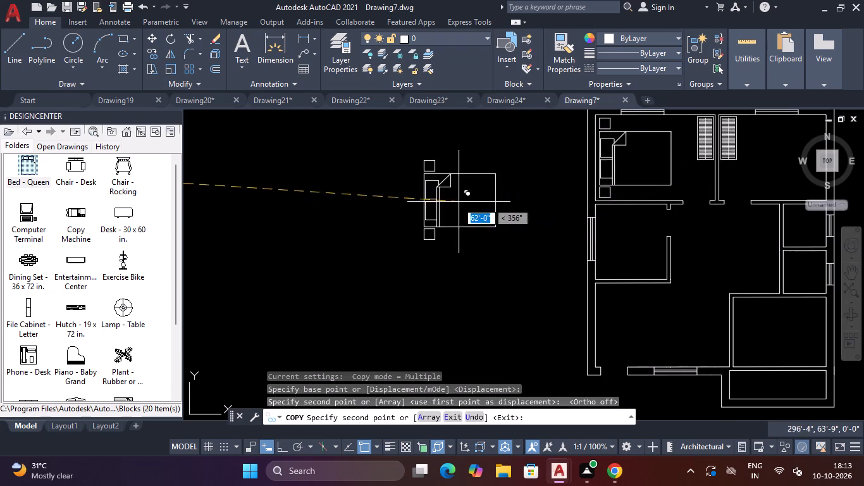
pyautogui.scroll(-4, 457, 202)
pyautogui.press('Escape')
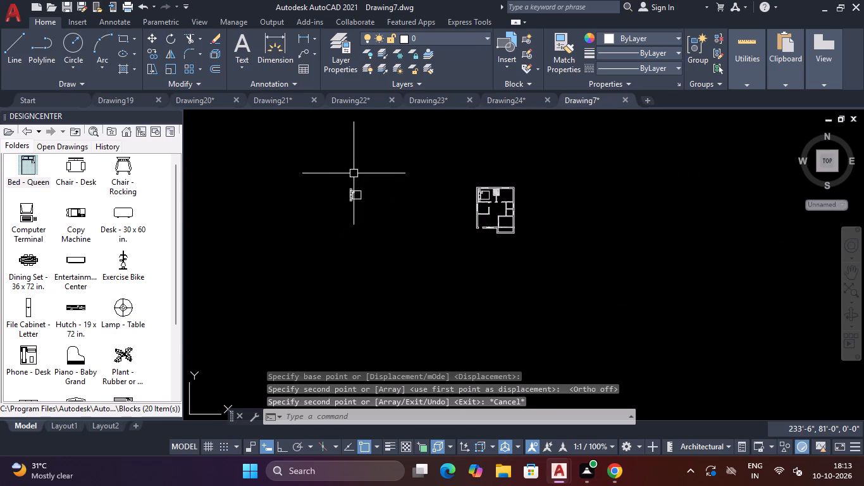
pyautogui.press('Escape')
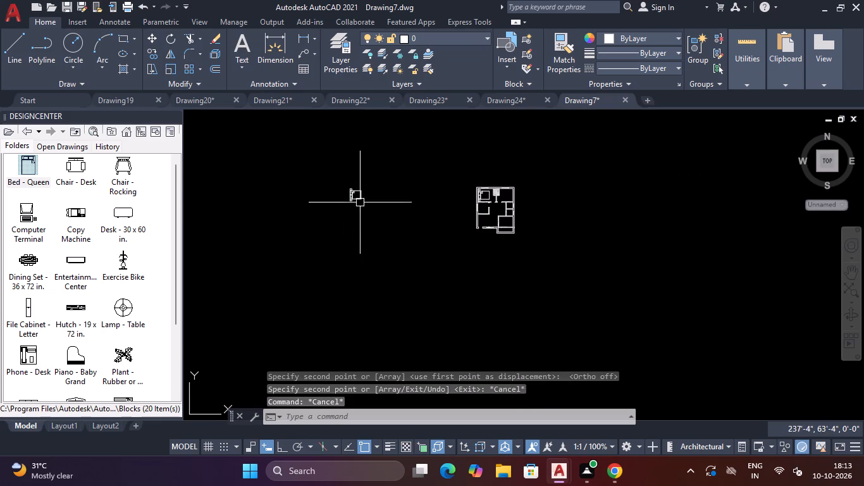
# Rotate the original bed and its two bedside squares 180° about the bed's upper right corner.
pyautogui.scroll(4, 359, 185)
pyautogui.moveTo(366, 182); pyautogui.dragTo(362, 191)
pyautogui.click(287, 319)
pyautogui.write('RO')
pyautogui.press('Return')
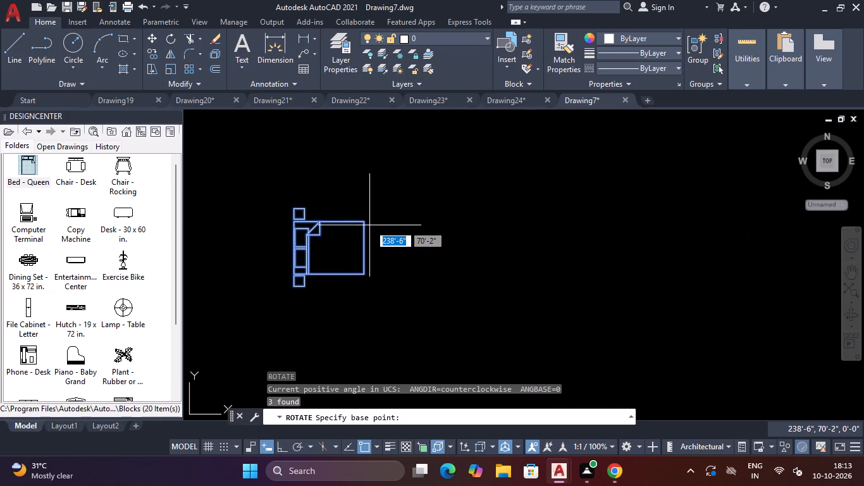
pyautogui.click(362, 222)
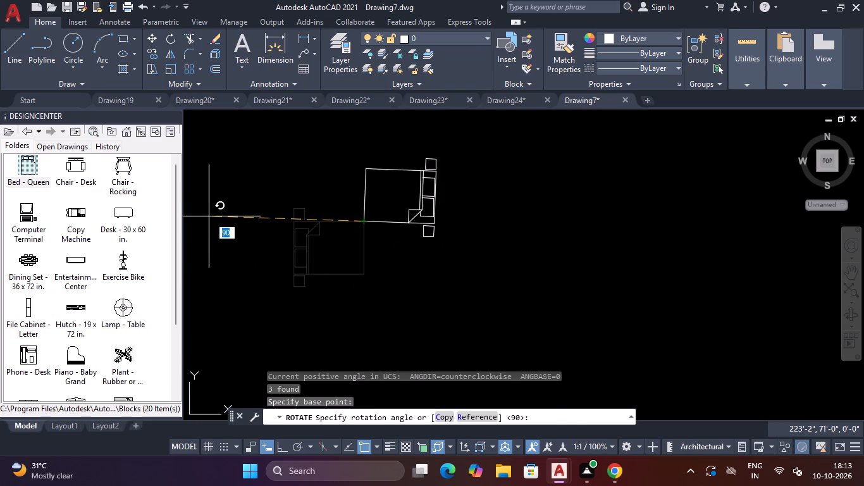
pyautogui.press('F8')
pyautogui.click(213, 223)
pyautogui.press('Escape')
# Copy the turned bed set into the plan's top-right room, with the headboard side against the right outer wall.
pyautogui.moveTo(455, 139); pyautogui.dragTo(447, 150)
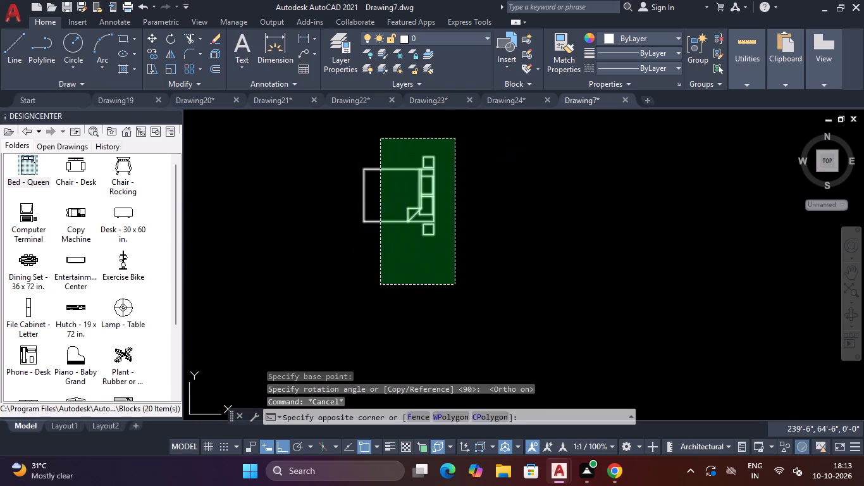
pyautogui.click(380, 285)
pyautogui.write('CO')
pyautogui.press('Return')
pyautogui.click(399, 196)
pyautogui.scroll(-3, 431, 206)
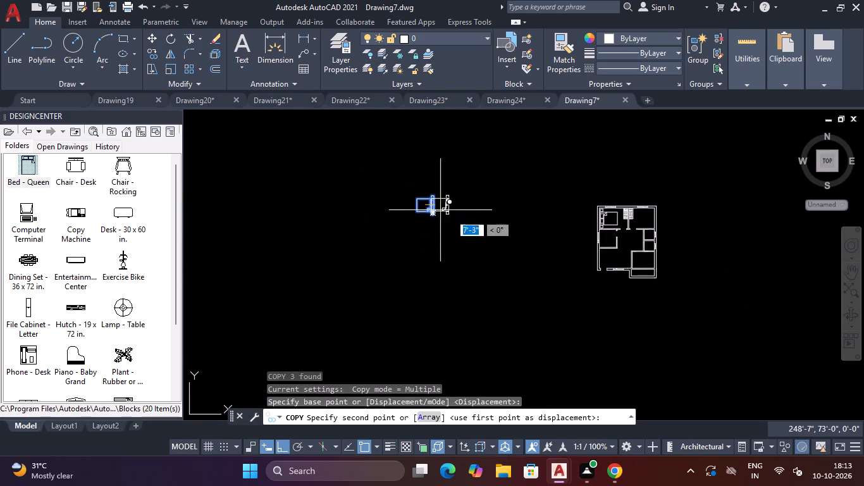
pyautogui.scroll(2, 638, 227)
pyautogui.press('F8')
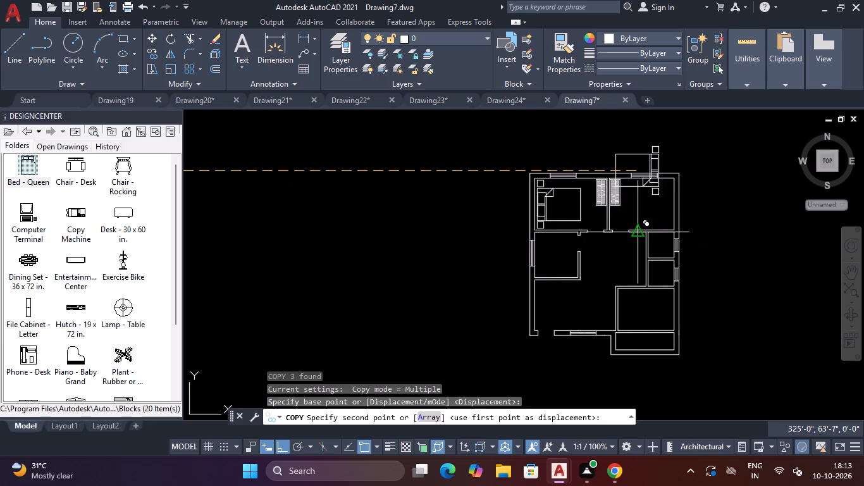
pyautogui.scroll(2, 648, 199)
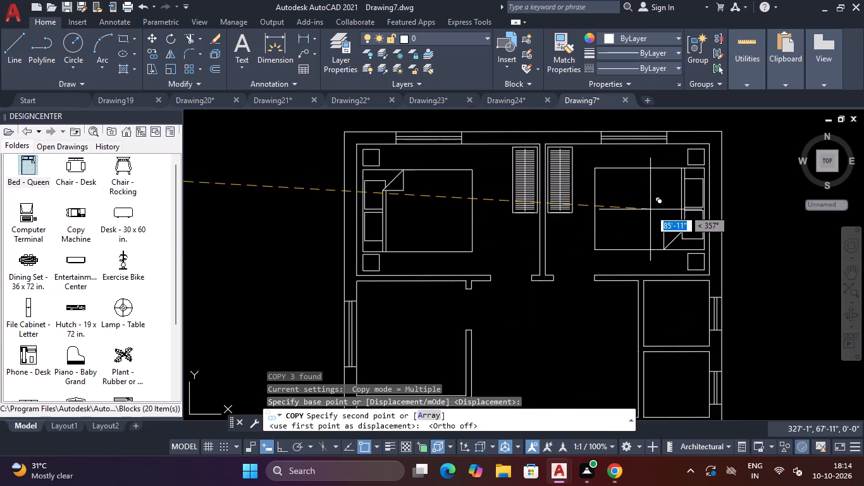
pyautogui.scroll(1, 650, 209)
pyautogui.scroll(-1, 649, 206)
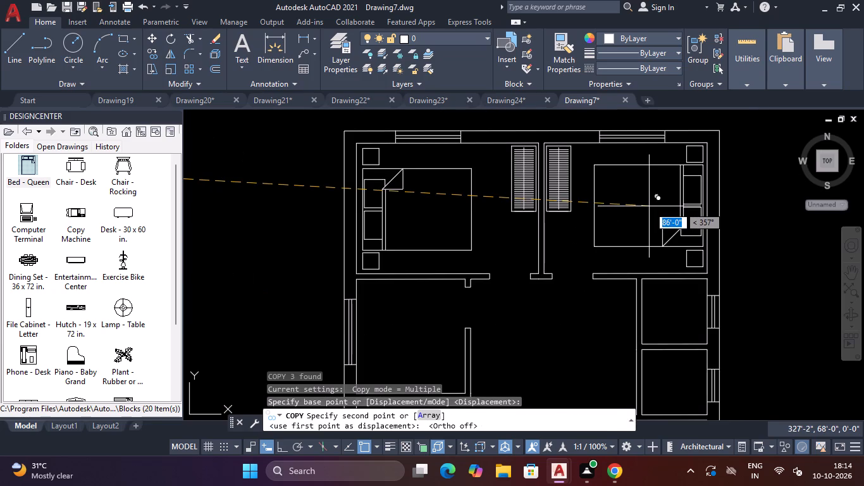
pyautogui.click(649, 206)
pyautogui.scroll(-4, 649, 206)
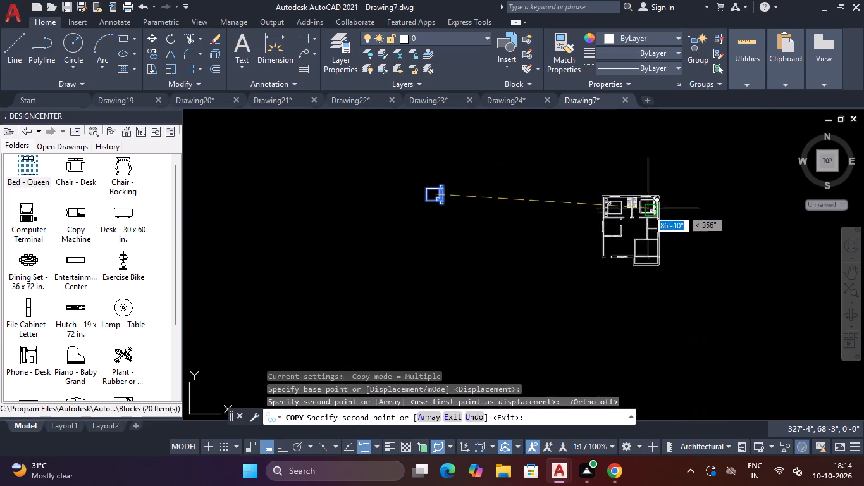
# Copy the slatted unit in the top-left room to the empty space left of the plan.
pyautogui.press('Escape')
pyautogui.scroll(4, 620, 209)
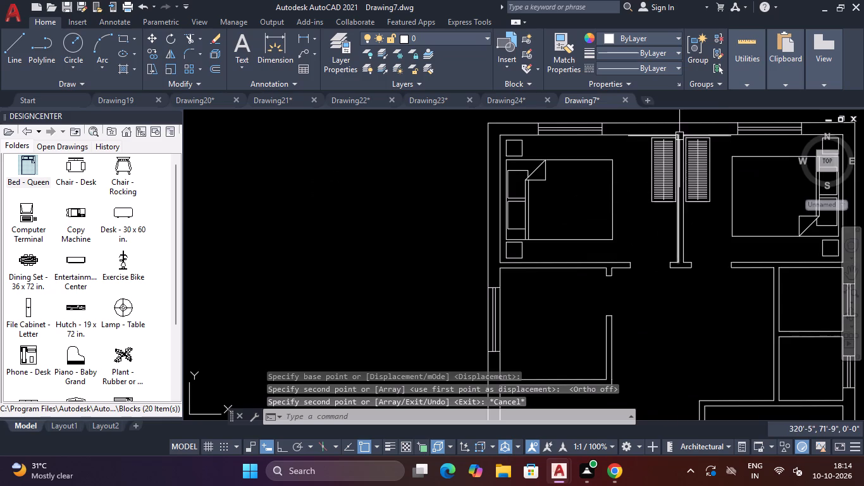
pyautogui.scroll(4, 679, 136)
pyautogui.click(645, 146)
pyautogui.scroll(-3, 631, 194)
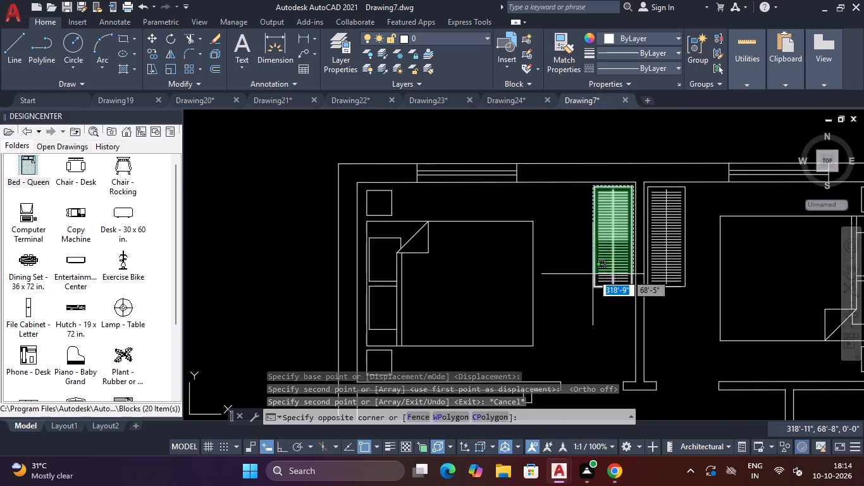
pyautogui.click(581, 294)
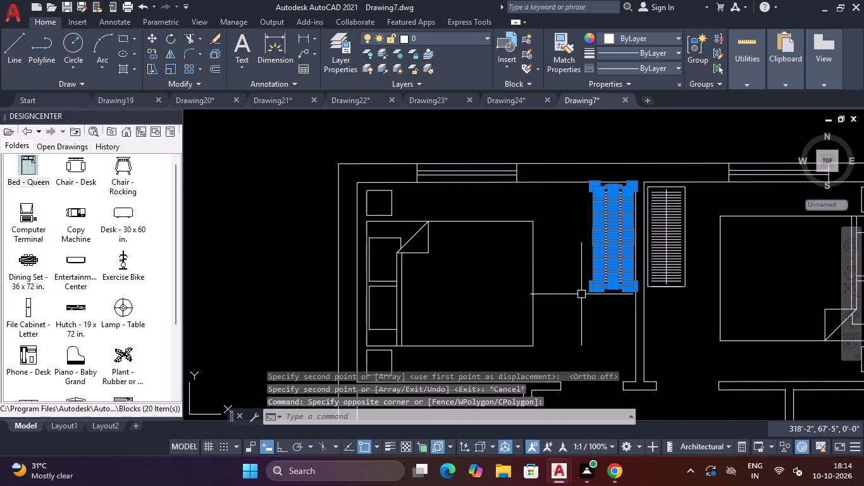
pyautogui.write('CO')
pyautogui.press('Return')
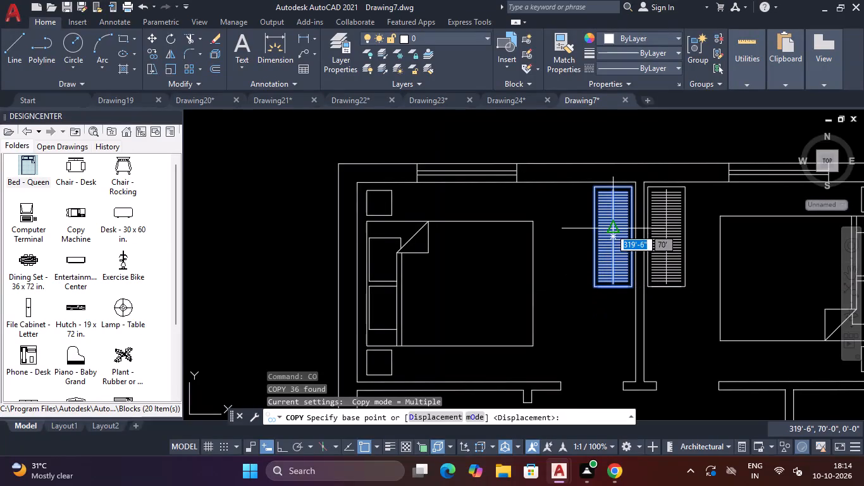
pyautogui.click(610, 241)
pyautogui.scroll(-2, 436, 283)
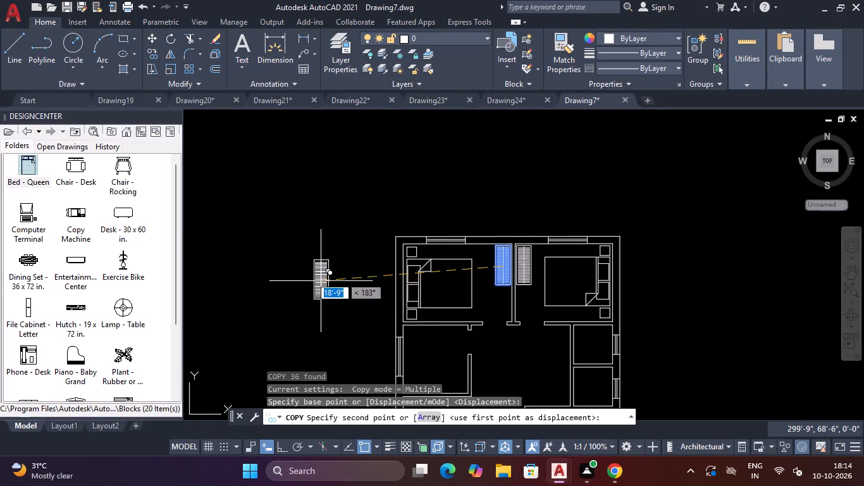
pyautogui.click(301, 273)
pyautogui.press('Escape')
# Rotate the slatted unit outside the plan 270° about its upper right corner so it lies horizontally.
pyautogui.moveTo(338, 232); pyautogui.dragTo(333, 239)
pyautogui.click(240, 344)
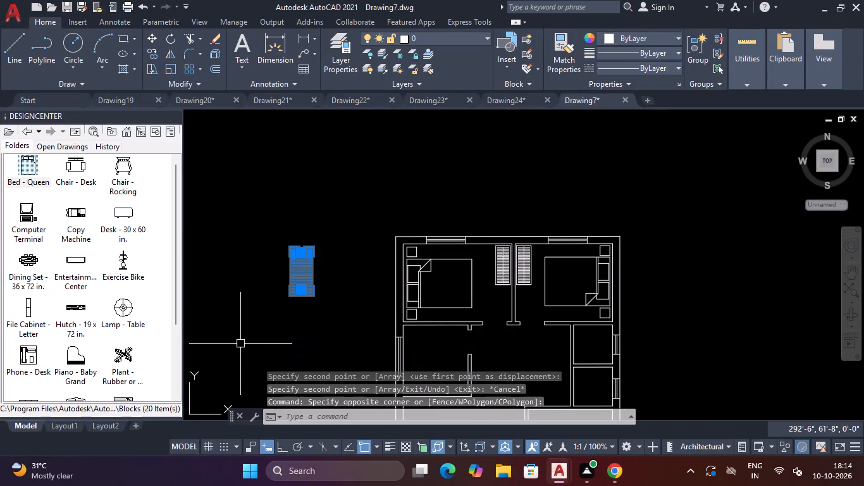
pyautogui.write('RO')
pyautogui.press('Return')
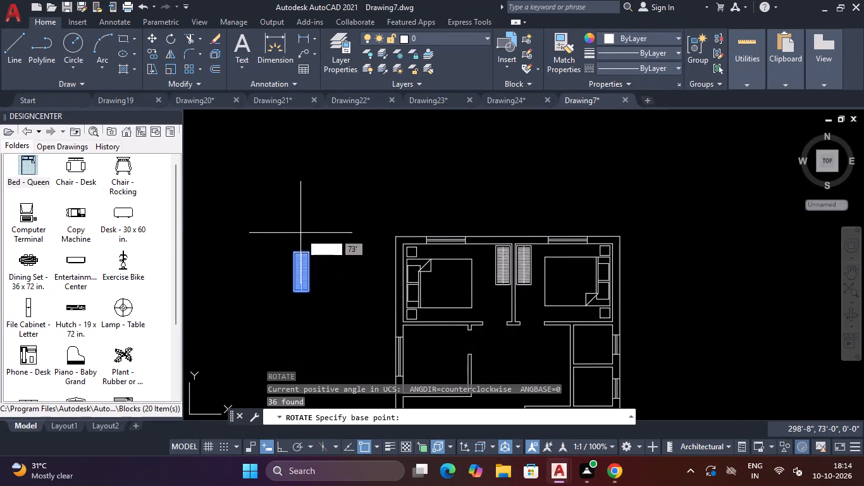
pyautogui.click(309, 251)
pyautogui.press('F8')
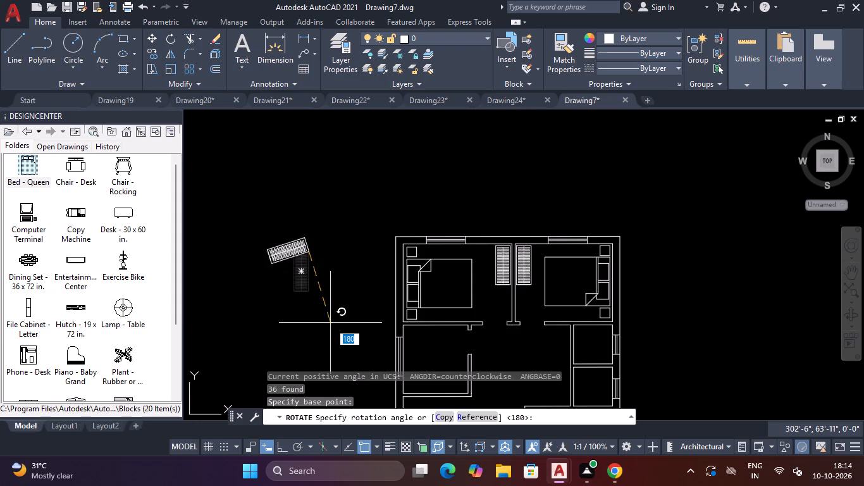
pyautogui.click(311, 331)
pyautogui.press('Escape')
pyautogui.press('Escape')
# Move the horizontal slatted unit into the room below the top-left room, just under that room's upper wall.
pyautogui.moveTo(318, 226); pyautogui.dragTo(299, 255)
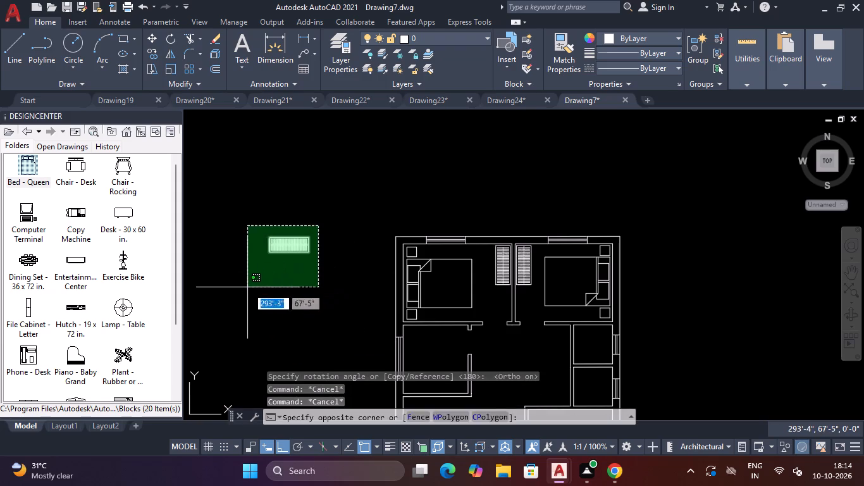
pyautogui.click(247, 287)
pyautogui.write('M')
pyautogui.press('space')
pyautogui.click(287, 245)
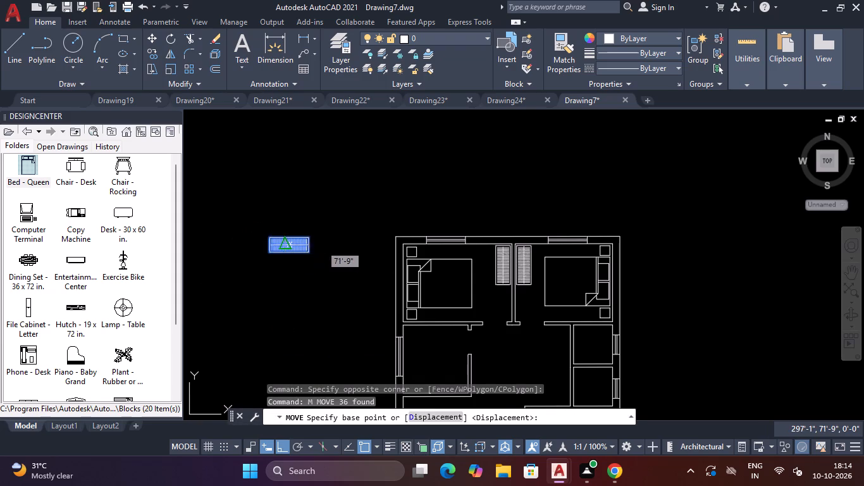
pyautogui.press('F8')
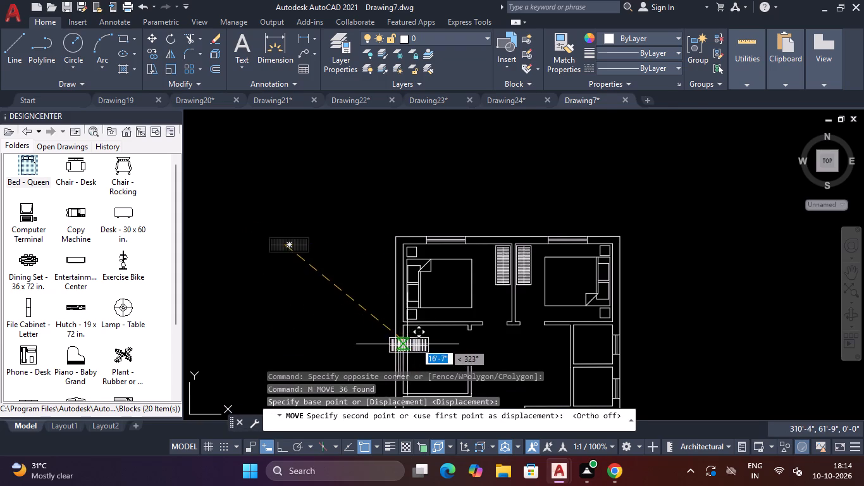
pyautogui.scroll(4, 416, 342)
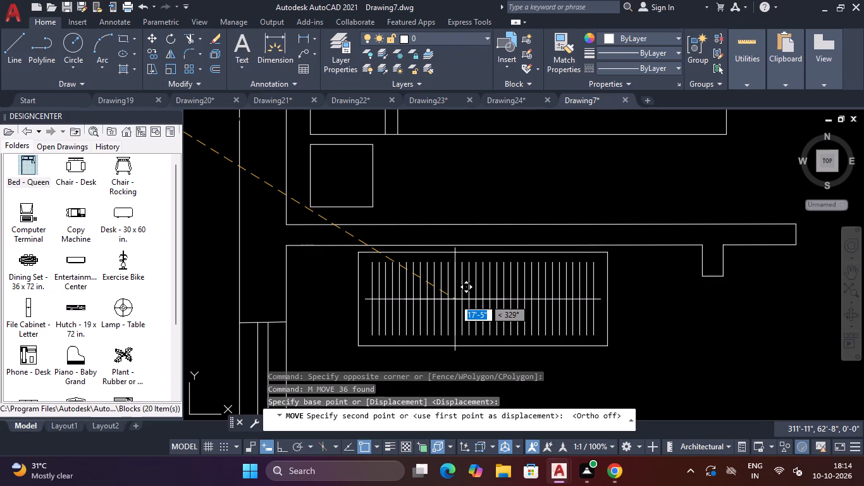
pyautogui.click(440, 297)
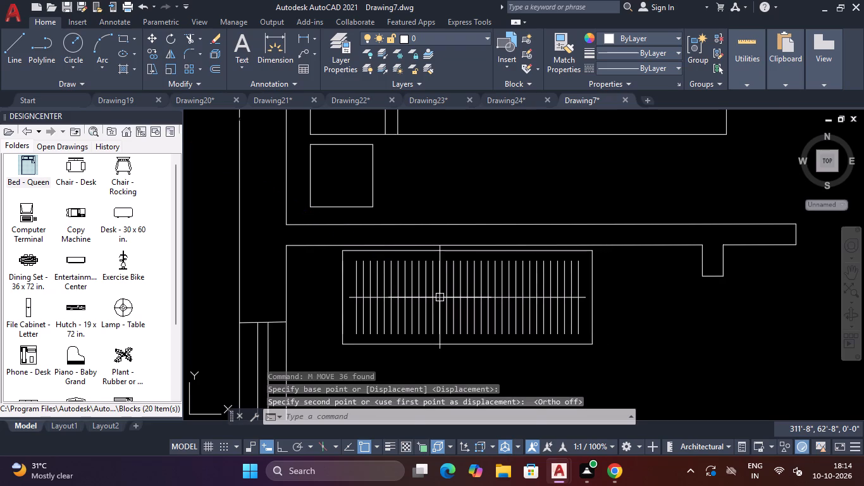
# Rotate the original bed set outside the plan 270° about its upper right corner, so the headboard faces down.
pyautogui.scroll(-4, 437, 299)
pyautogui.scroll(1, 434, 222)
pyautogui.scroll(-4, 434, 221)
pyautogui.click(276, 198)
pyautogui.click(256, 247)
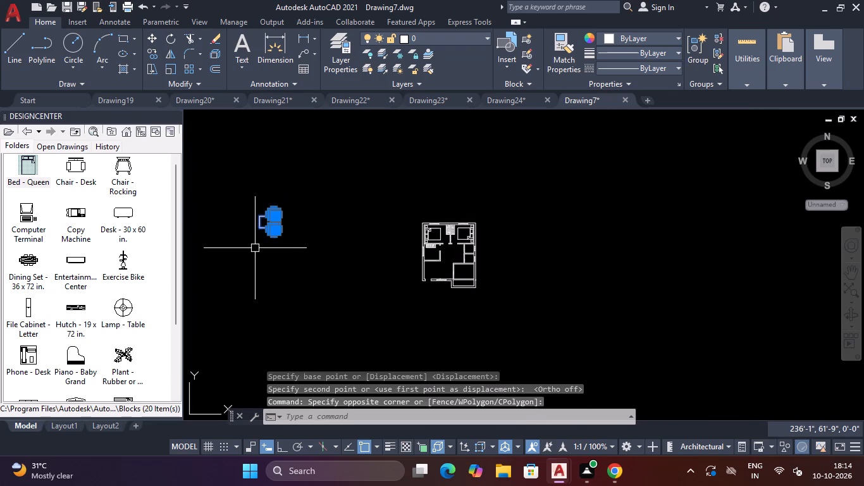
pyautogui.press('r')
pyautogui.press('o')
pyautogui.press('Return')
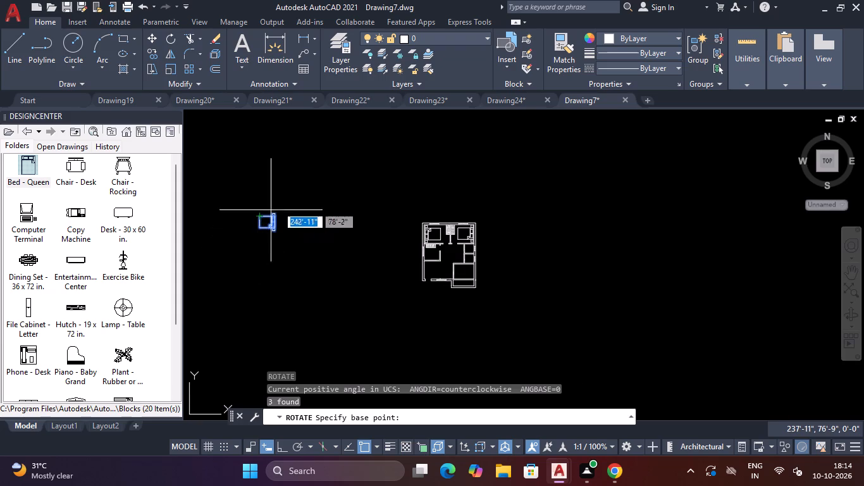
pyautogui.scroll(2, 283, 206)
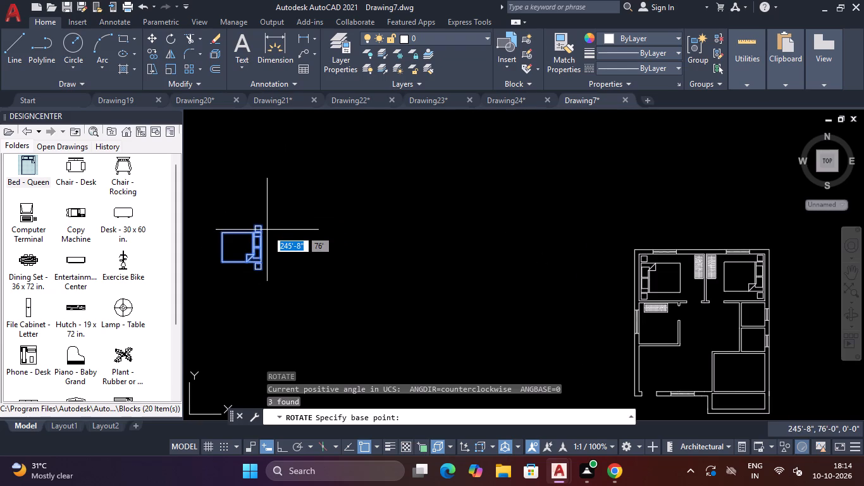
pyautogui.click(262, 224)
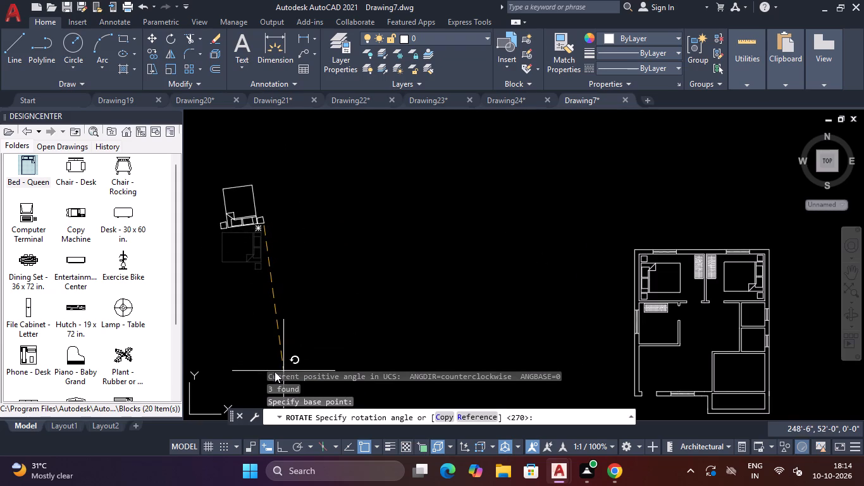
pyautogui.press('F8')
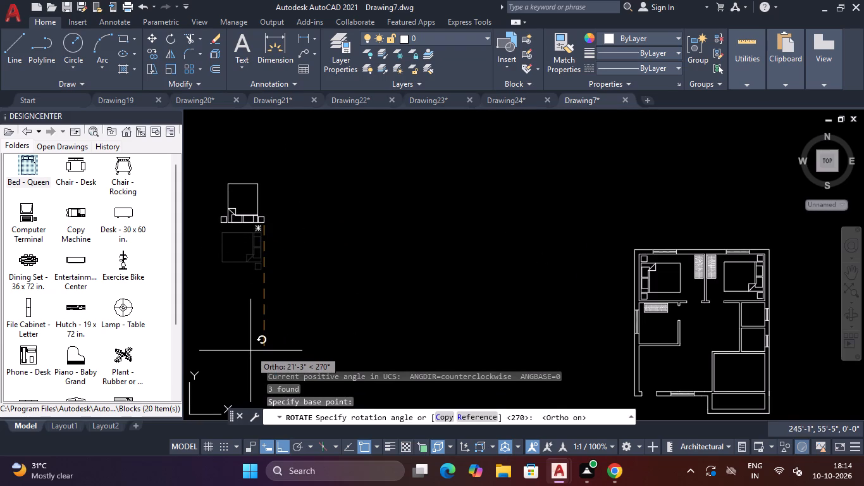
pyautogui.click(250, 351)
# Move the turned bed and its two bedside squares to the empty space just left of the plan's middle-left room.
pyautogui.click(272, 162)
pyautogui.click(213, 246)
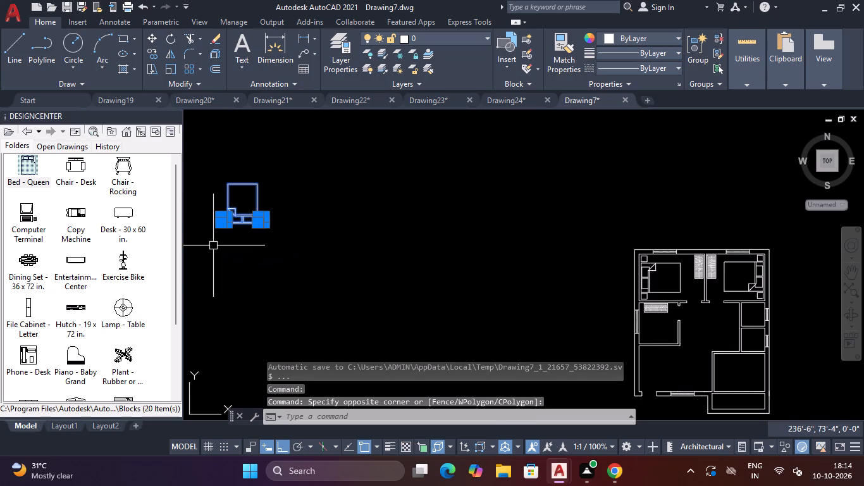
pyautogui.write('M')
pyautogui.press('space')
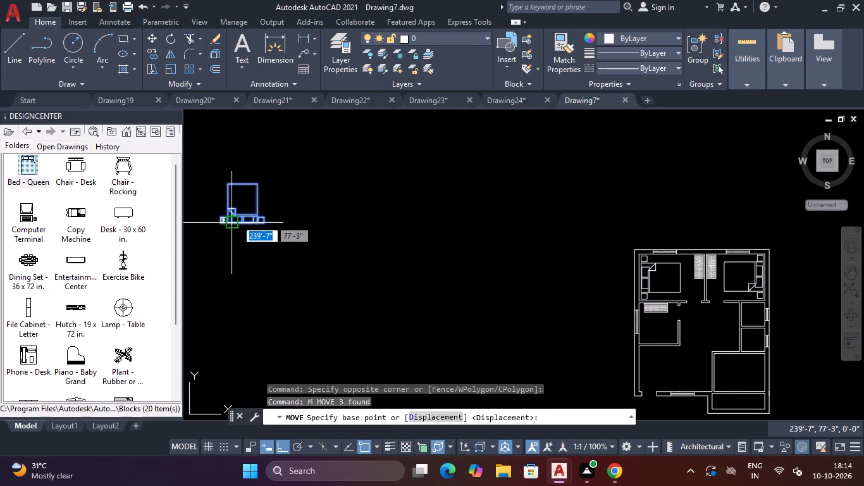
pyautogui.click(242, 221)
pyautogui.scroll(-2, 308, 243)
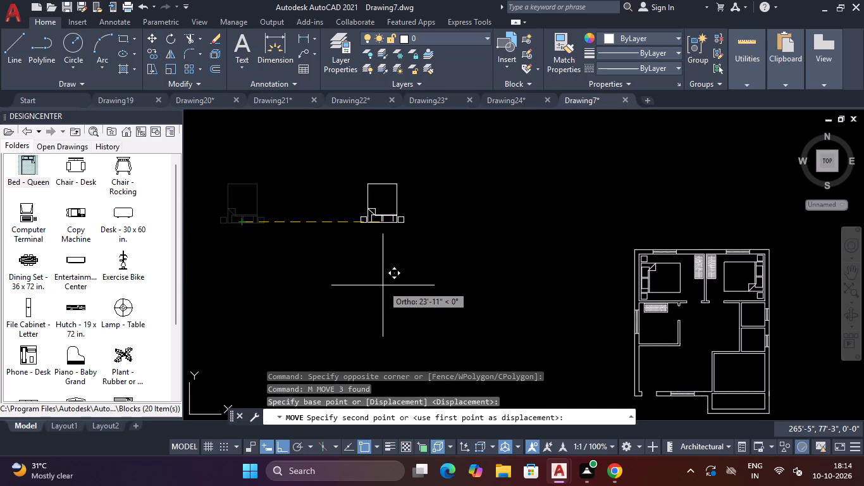
pyautogui.press('F8')
pyautogui.scroll(3, 670, 348)
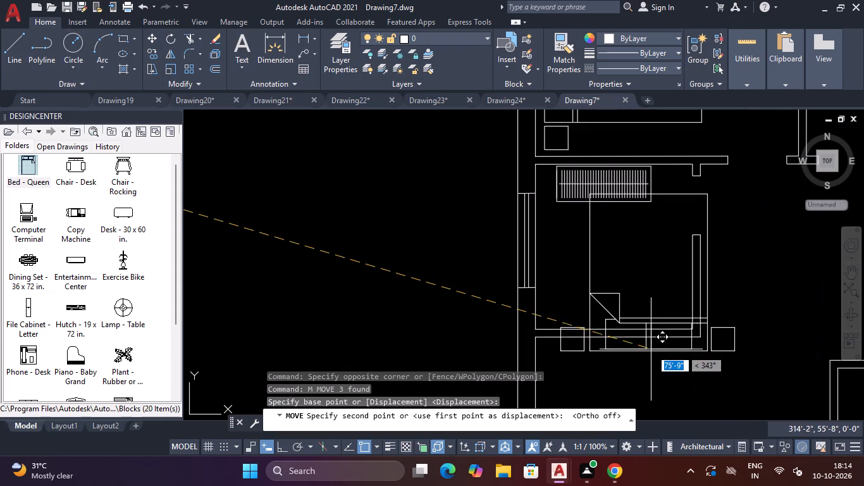
pyautogui.click(331, 322)
pyautogui.press('Escape')
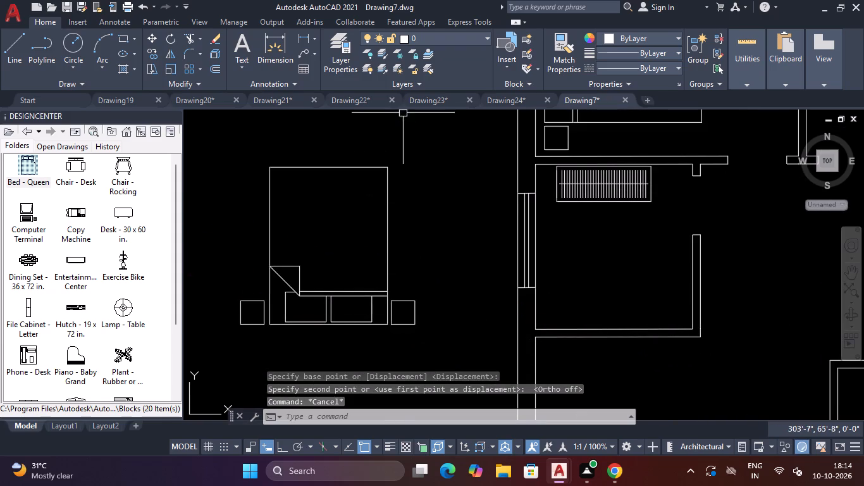
# Delete the bedside square on the right side of the turned bed outside the plan.
pyautogui.moveTo(403, 111); pyautogui.dragTo(402, 117)
pyautogui.press('Escape')
pyautogui.moveTo(417, 219); pyautogui.dragTo(416, 237)
pyautogui.click(403, 332)
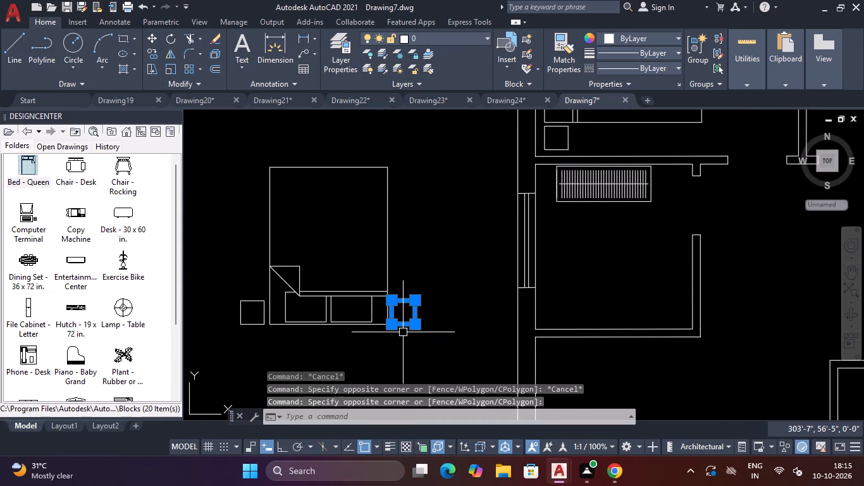
pyautogui.press('Delete')
# Scale the bed and its remaining bedside square down to roughly four-fifths size about the bed's upper right corner.
pyautogui.click(398, 128)
pyautogui.click(230, 353)
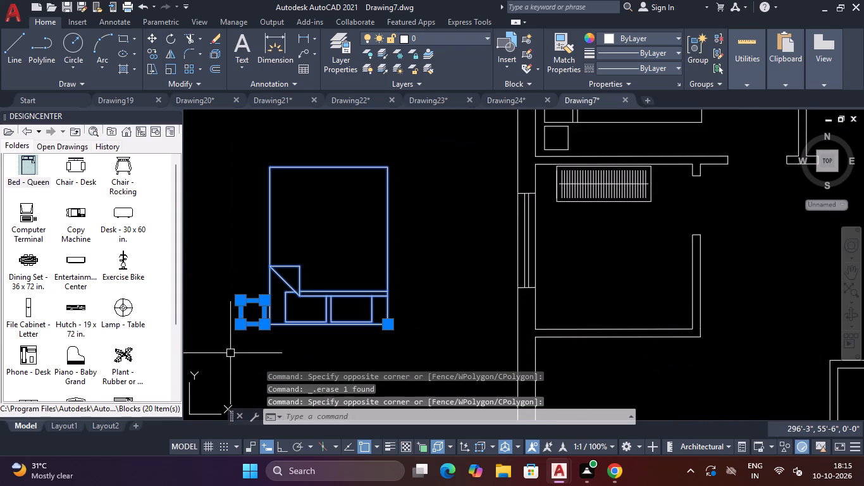
pyautogui.write('SC')
pyautogui.press('space')
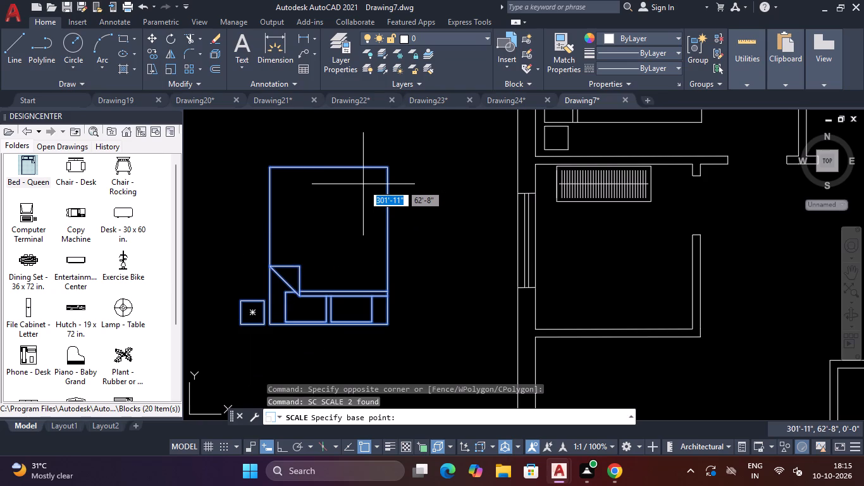
pyautogui.click(388, 170)
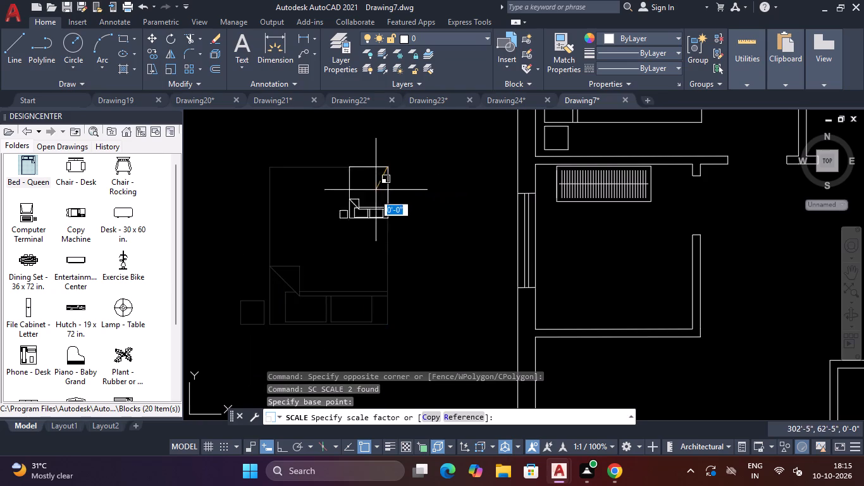
pyautogui.click(349, 219)
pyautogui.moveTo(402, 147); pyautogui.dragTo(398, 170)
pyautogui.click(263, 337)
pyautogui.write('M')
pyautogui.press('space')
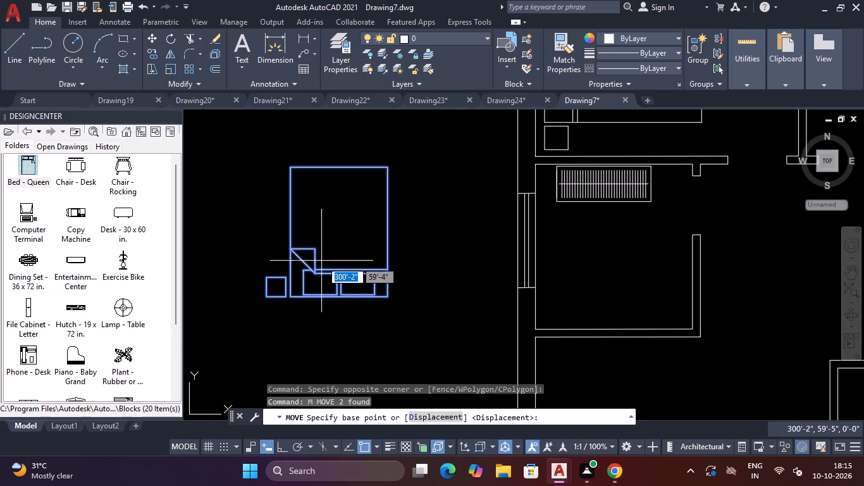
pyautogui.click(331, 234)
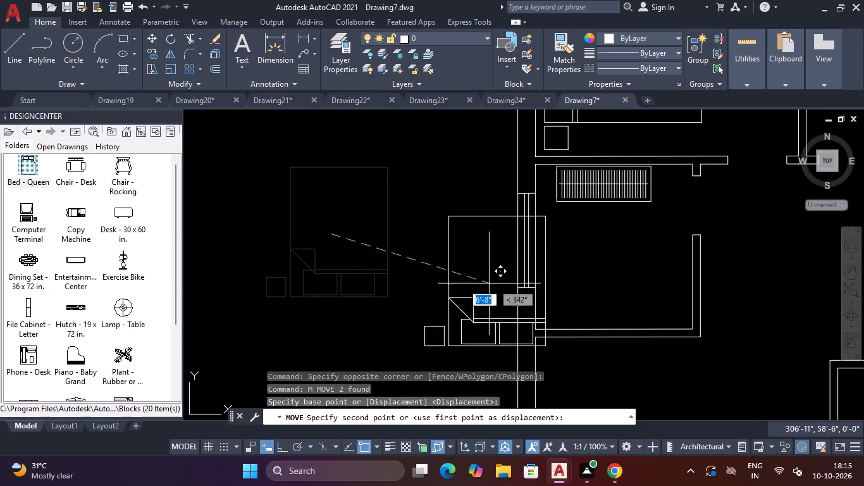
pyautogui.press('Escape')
# Scale the bed and bedside square down again to roughly three-quarters size about the bed's upper right corner.
pyautogui.click(395, 153)
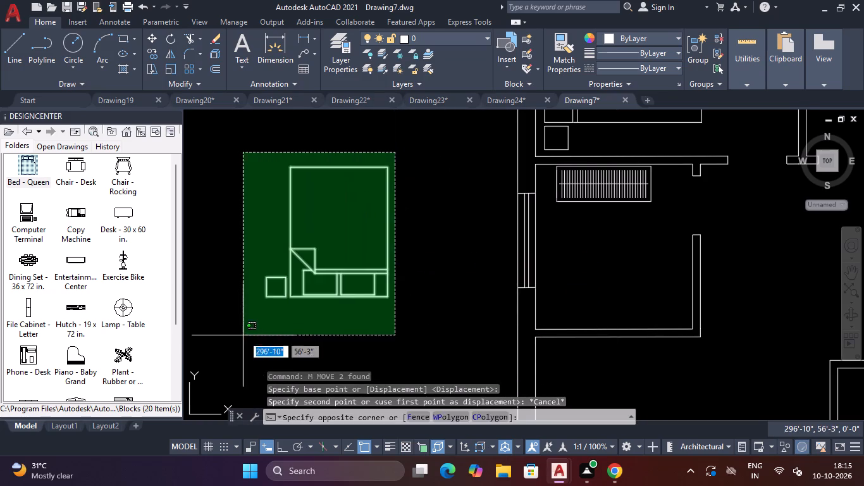
pyautogui.click(243, 335)
pyautogui.write('SC')
pyautogui.press('space')
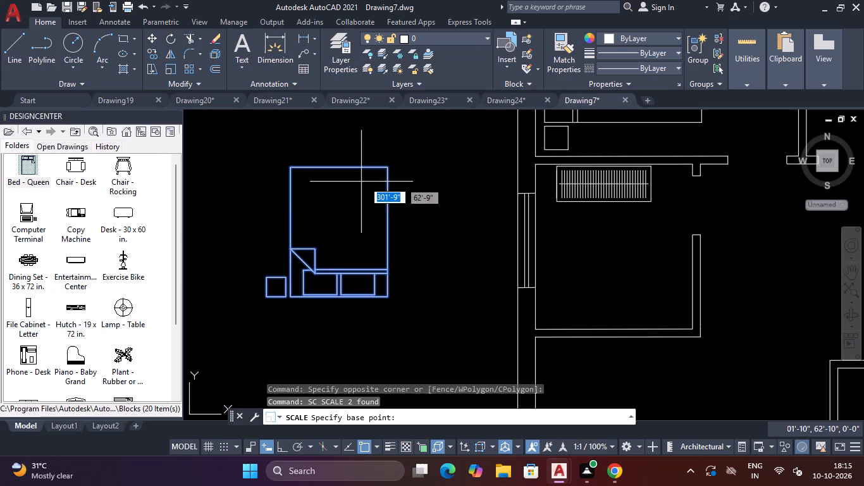
pyautogui.click(390, 166)
pyautogui.click(363, 210)
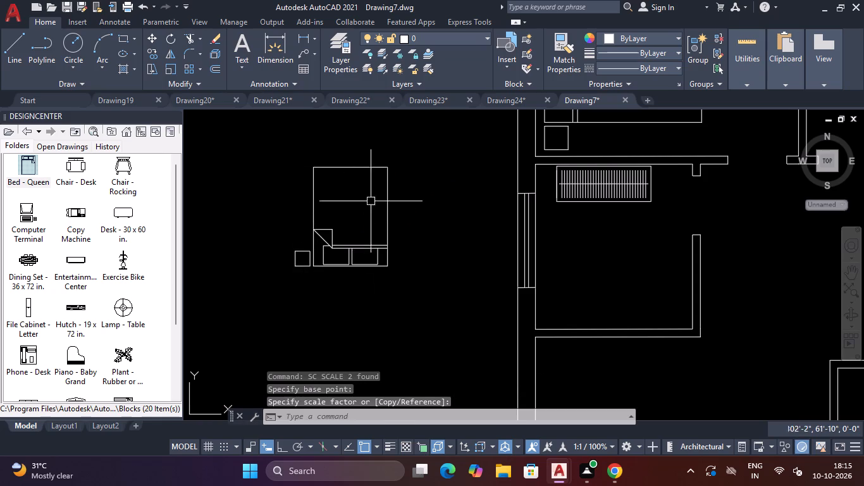
# Move the scaled bed and its bedside square into the middle-left room, with the headboard near the room's lower wall.
pyautogui.moveTo(399, 147); pyautogui.dragTo(393, 163)
pyautogui.click(296, 298)
pyautogui.write('M')
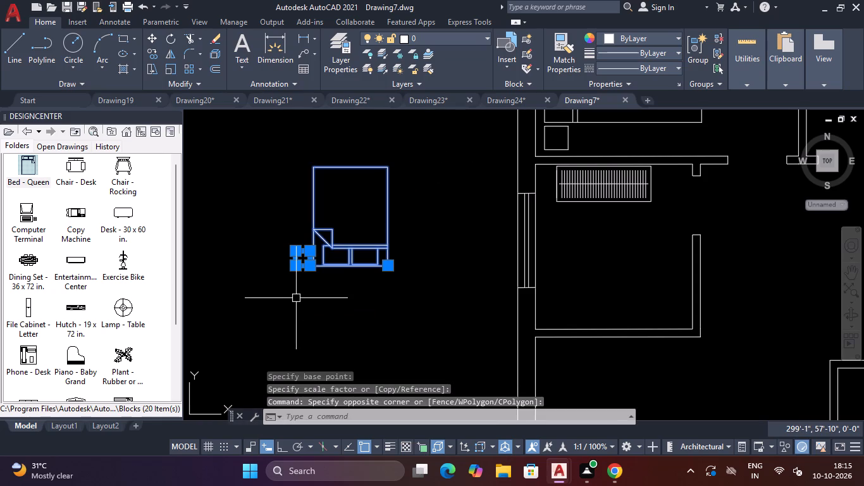
pyautogui.press('space')
pyautogui.click(343, 209)
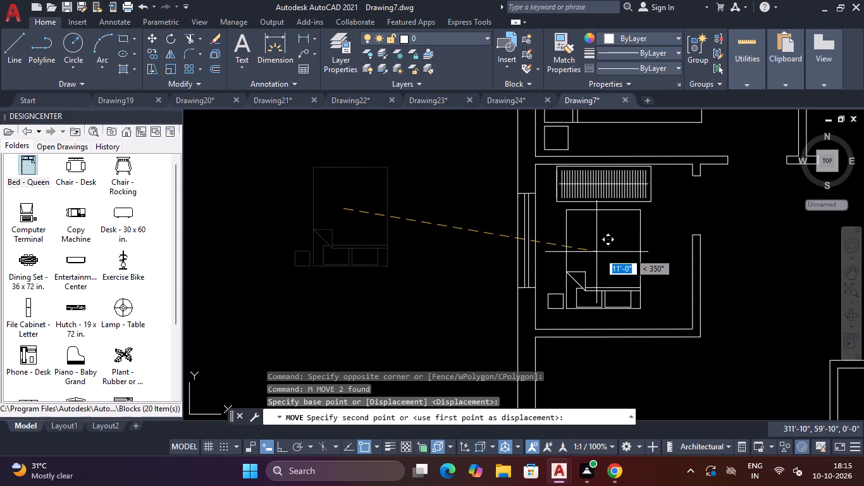
pyautogui.scroll(2, 602, 255)
pyautogui.scroll(-2, 618, 266)
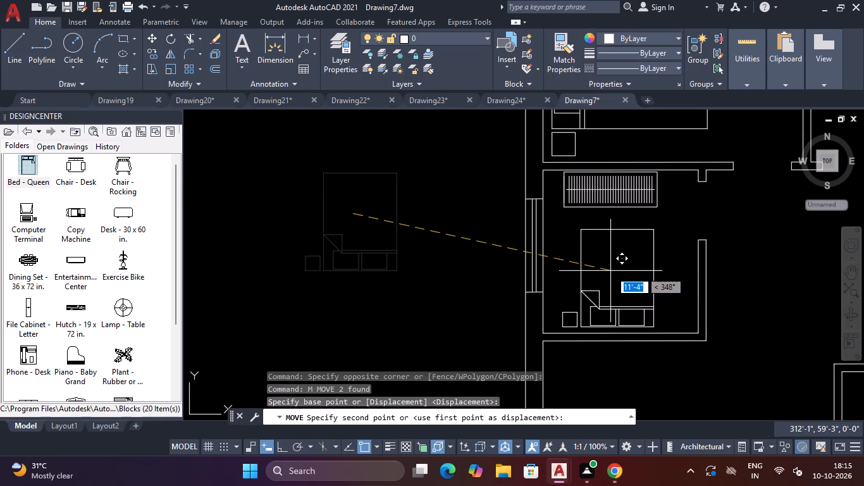
pyautogui.click(612, 273)
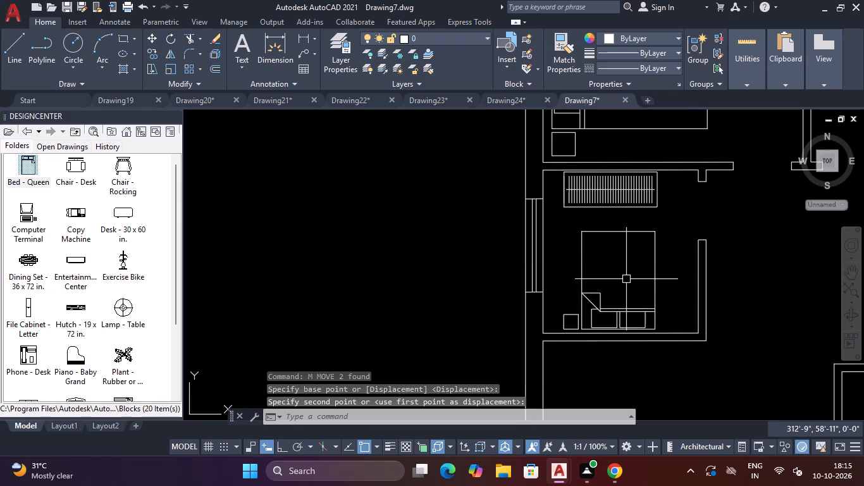
pyautogui.scroll(-3, 638, 286)
pyautogui.scroll(3, 663, 285)
pyautogui.scroll(-2, 676, 283)
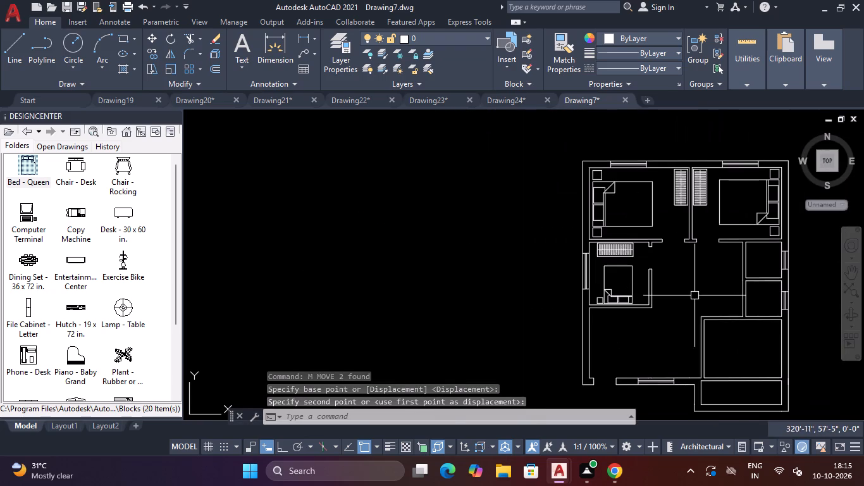
# Insert the Toilet - top block from House Designer.dwg at scale 1 in the empty space left of the plan.
pyautogui.click(79, 131)
pyautogui.click(79, 131)
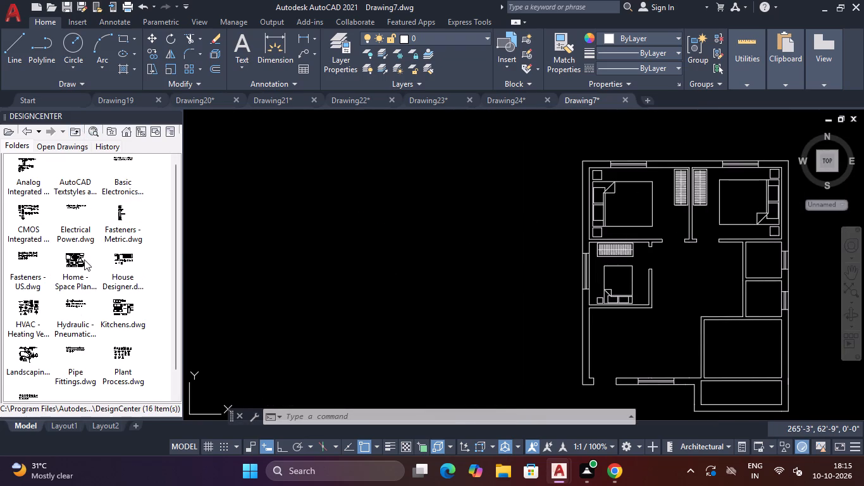
pyautogui.doubleClick(84, 259)
pyautogui.doubleClick(23, 177)
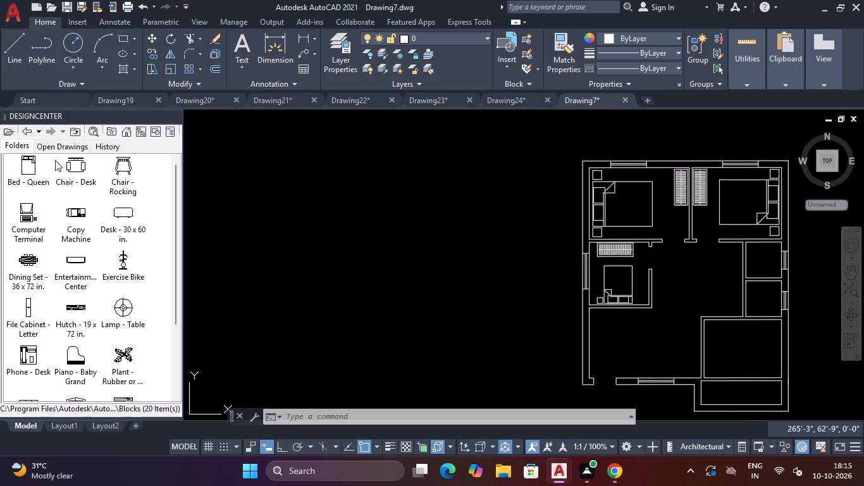
pyautogui.doubleClick(81, 132)
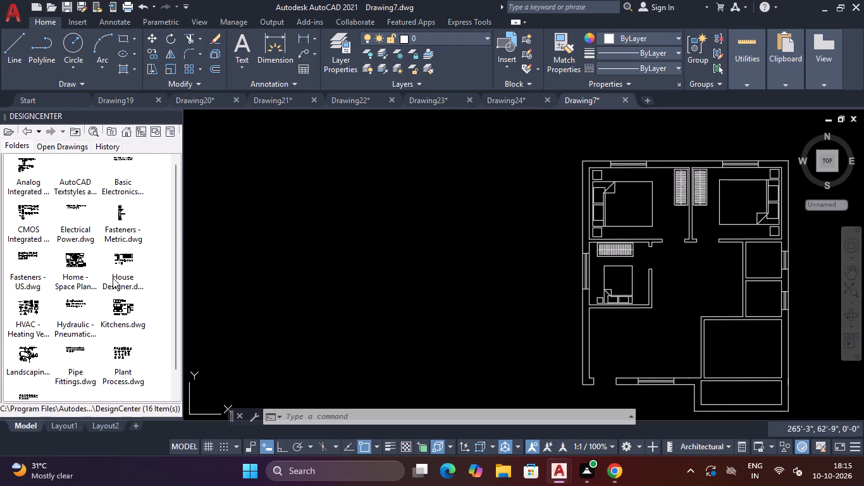
pyautogui.doubleClick(125, 261)
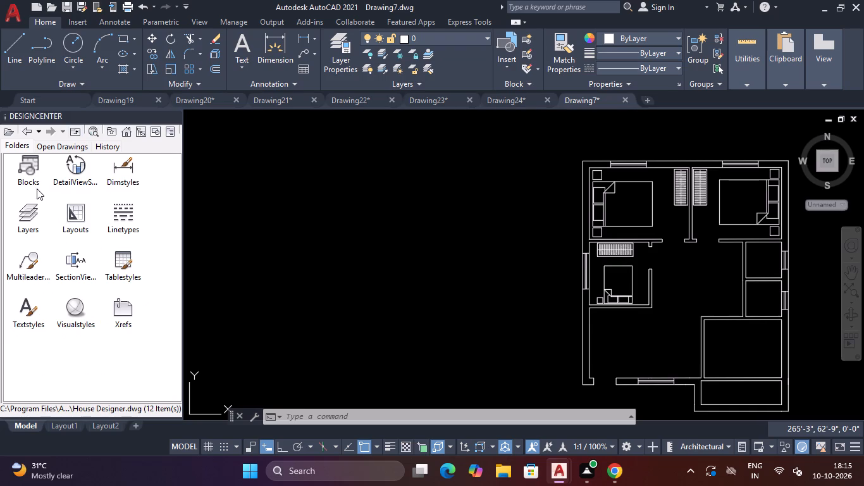
pyautogui.click(28, 165)
pyautogui.doubleClick(28, 165)
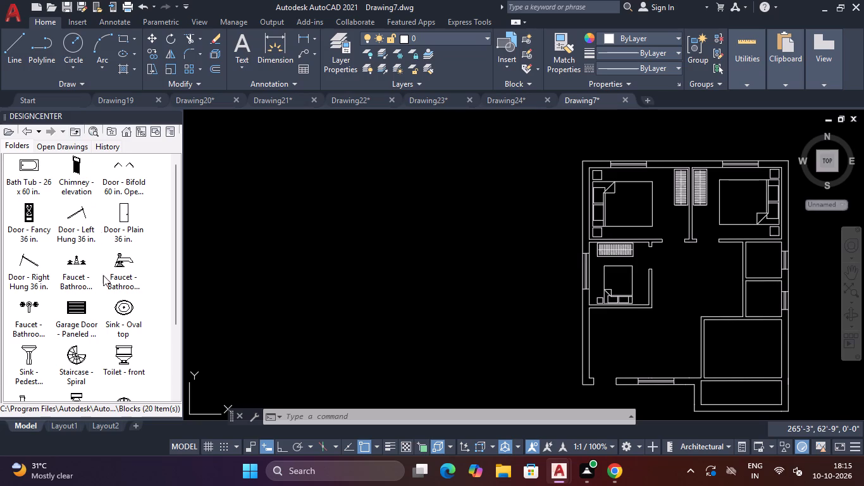
pyautogui.scroll(-1, 103, 275)
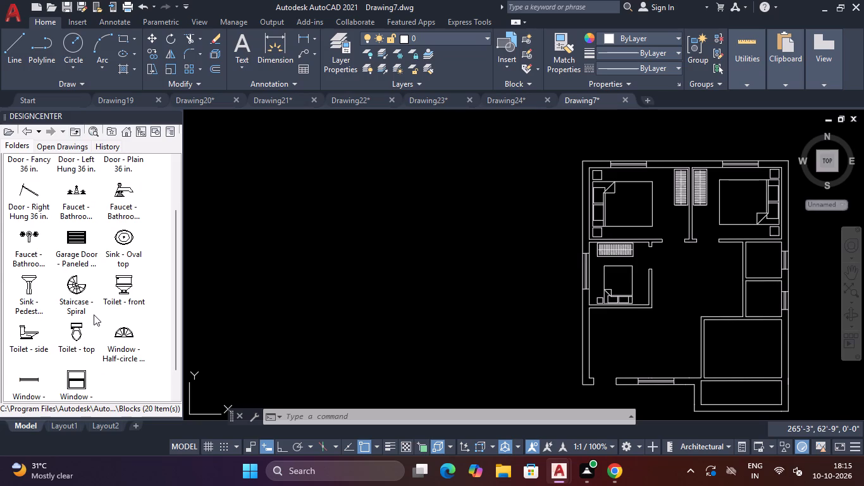
pyautogui.doubleClick(76, 336)
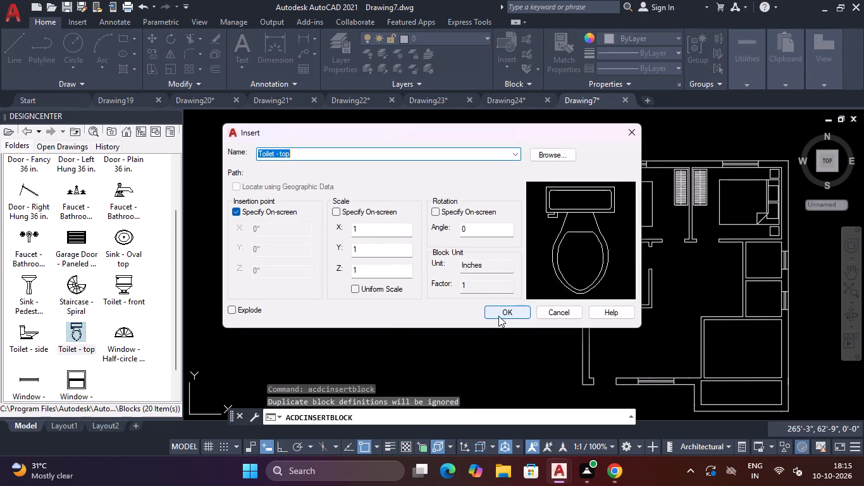
pyautogui.click(498, 316)
pyautogui.click(390, 249)
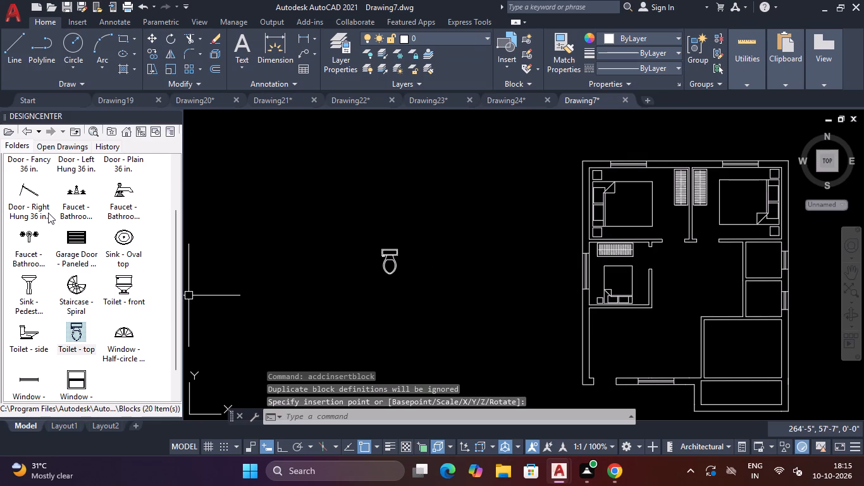
# Insert the Sink - Oval top block just left of the toilet outside the plan.
pyautogui.click(122, 244)
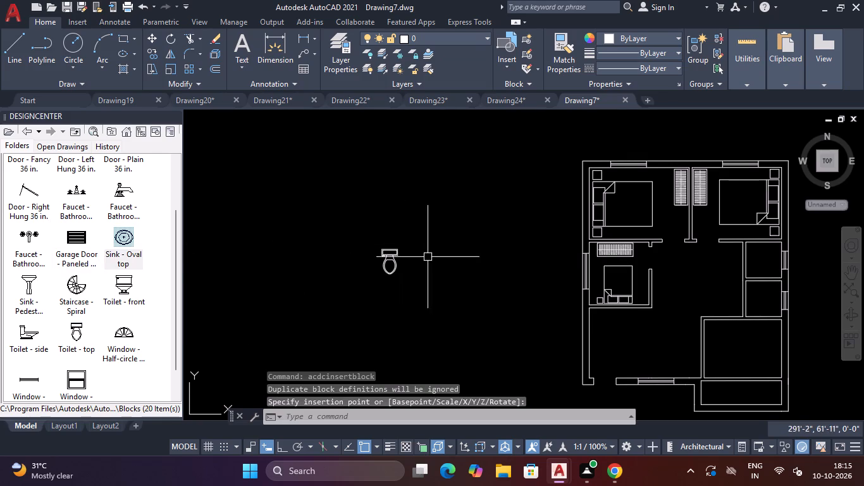
pyautogui.moveTo(126, 236); pyautogui.dragTo(354, 251)
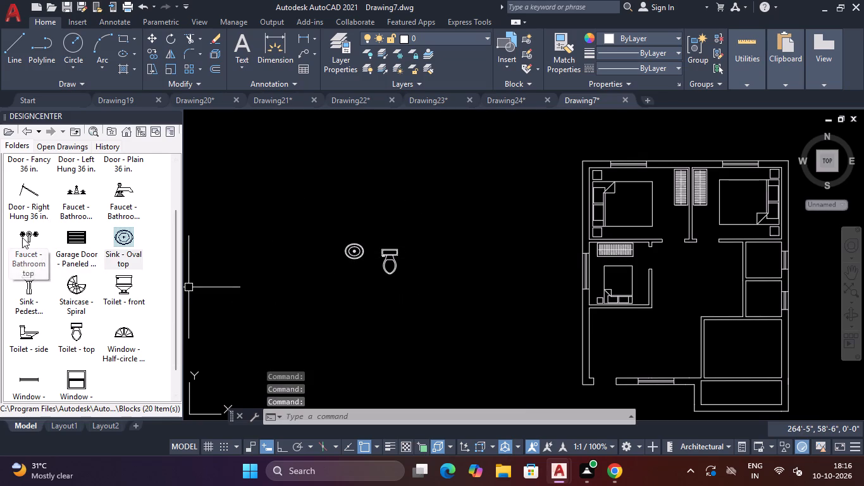
# Place the Faucet - Bathroom top block on the oval sink and shift it up to the top of the innermost large oval.
pyautogui.moveTo(22, 237); pyautogui.dragTo(355, 249)
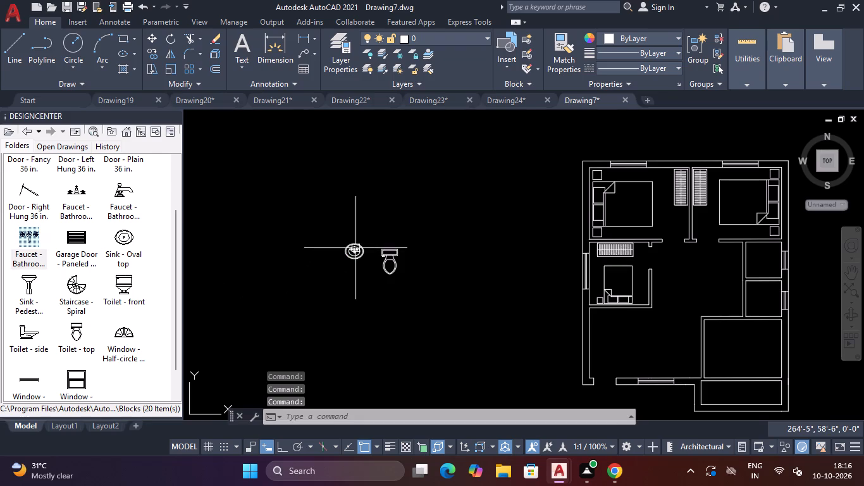
pyautogui.scroll(6, 353, 249)
pyautogui.click(352, 224)
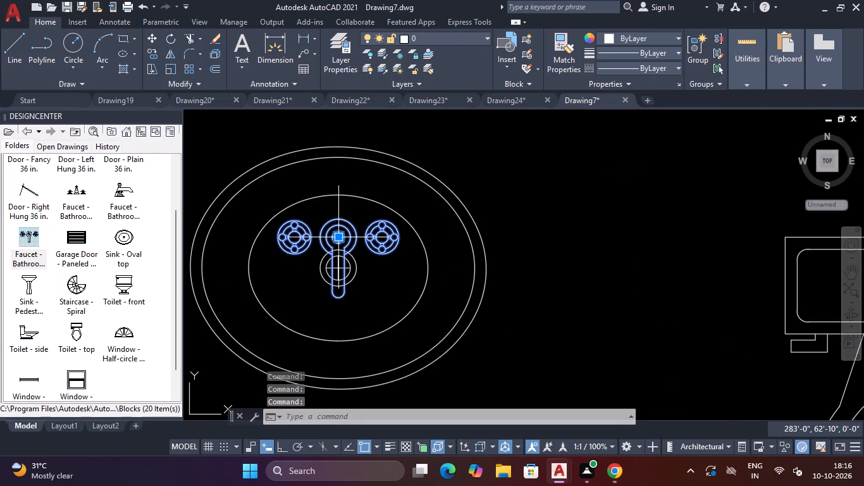
pyautogui.write('M')
pyautogui.press('space')
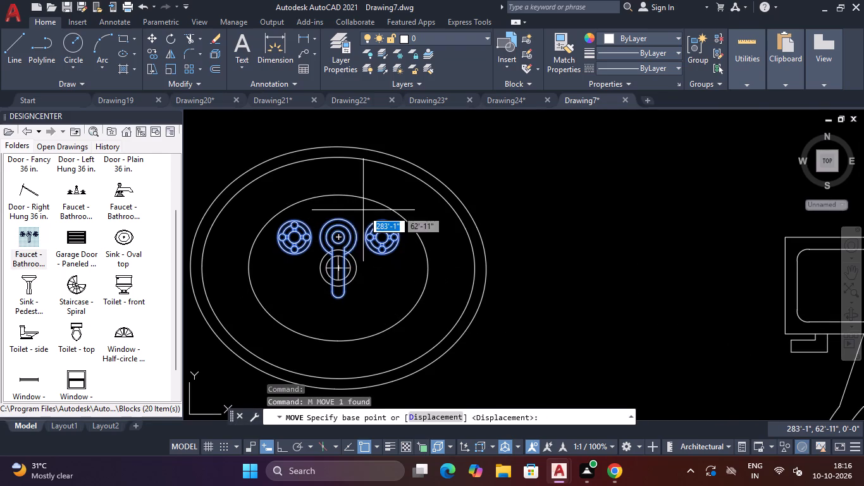
pyautogui.click(339, 216)
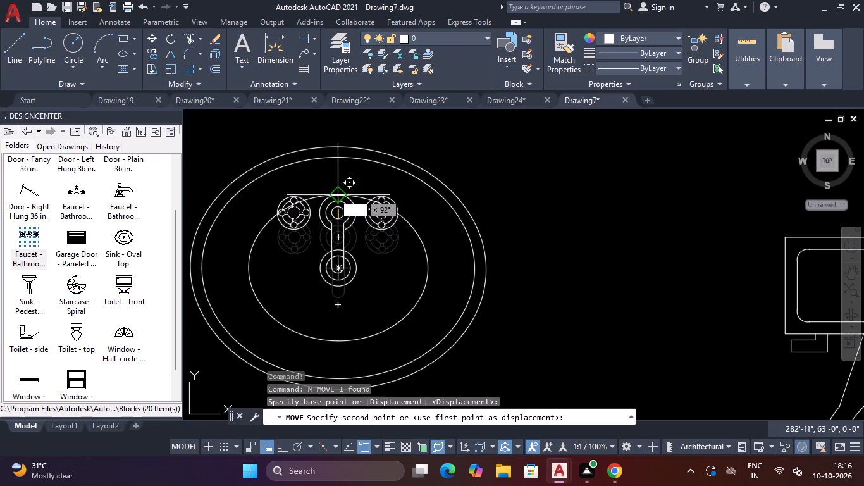
pyautogui.click(333, 190)
pyautogui.scroll(-3, 348, 219)
pyautogui.scroll(-3, 400, 225)
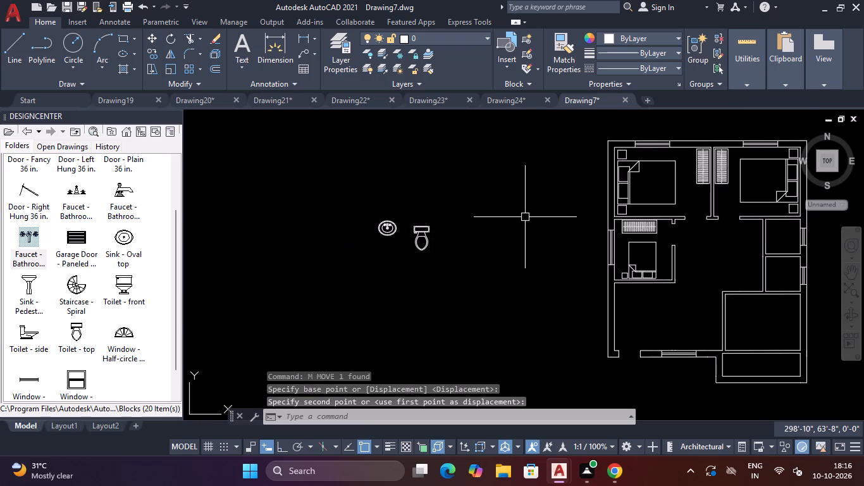
pyautogui.press('Escape')
pyautogui.press('Escape')
# Copy the toilet into both small rooms along the plan's right wall, with its tank near each room's upper wall.
pyautogui.moveTo(448, 209); pyautogui.dragTo(441, 222)
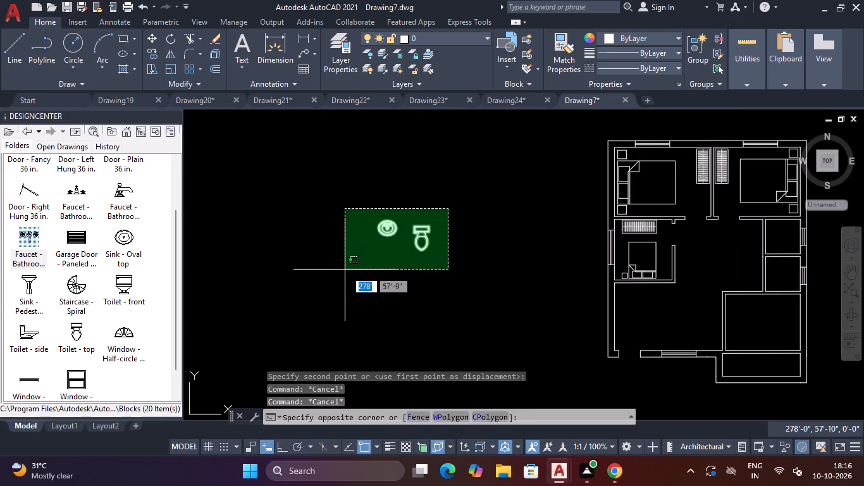
pyautogui.press('Escape')
pyautogui.moveTo(442, 219); pyautogui.dragTo(437, 227)
pyautogui.click(415, 255)
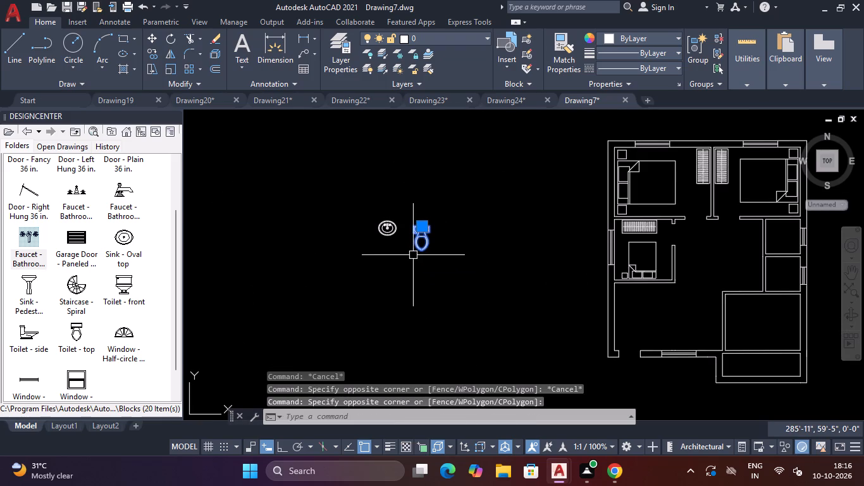
pyautogui.write('CO')
pyautogui.press('Return')
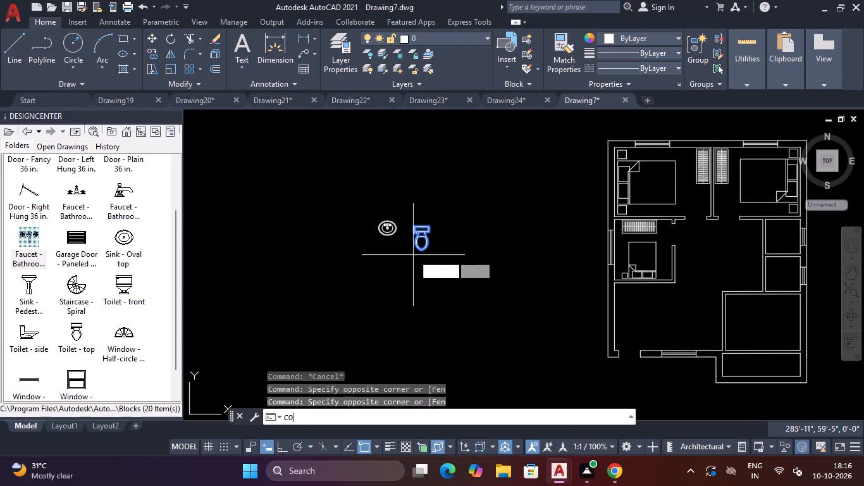
pyautogui.scroll(3, 421, 230)
pyautogui.click(414, 223)
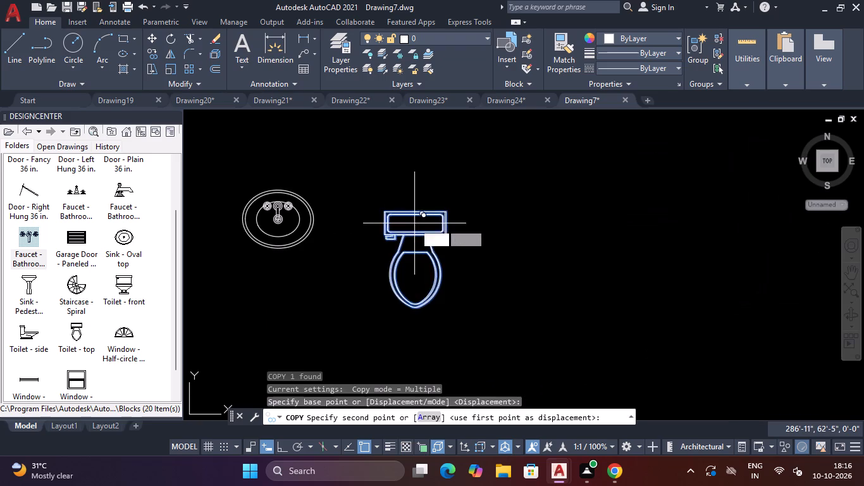
pyautogui.scroll(-4, 443, 226)
pyautogui.scroll(3, 670, 232)
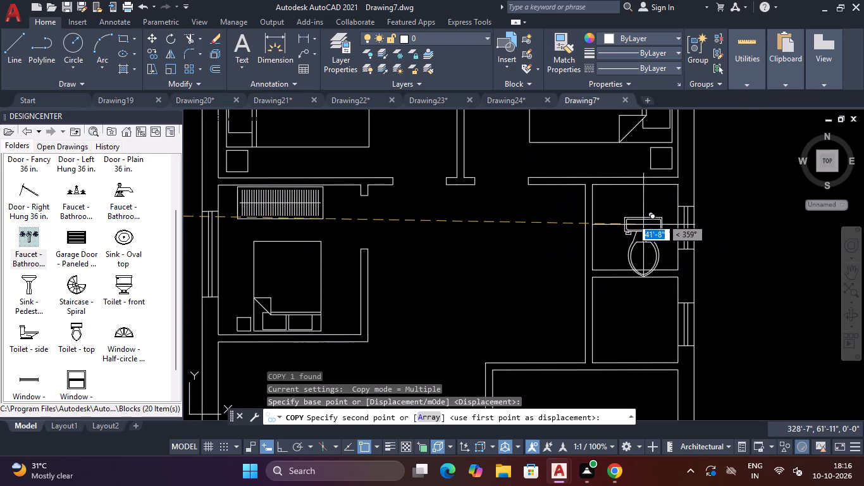
pyautogui.scroll(2, 634, 202)
pyautogui.click(662, 187)
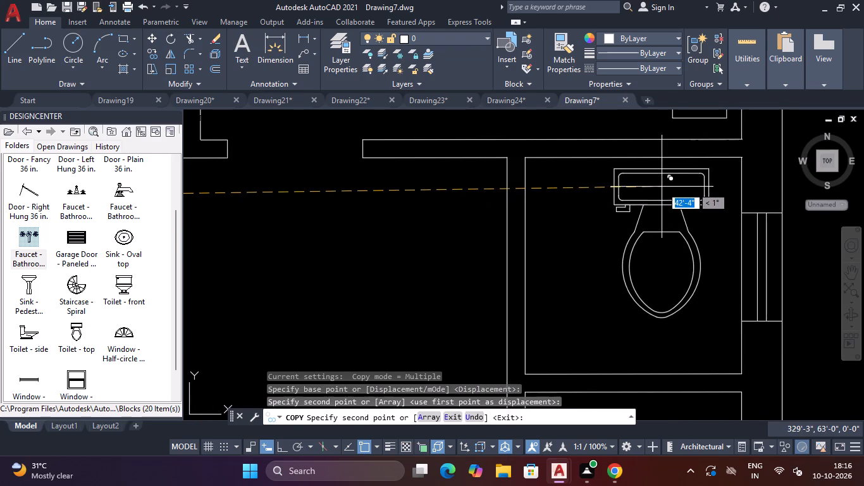
pyautogui.scroll(-2, 663, 236)
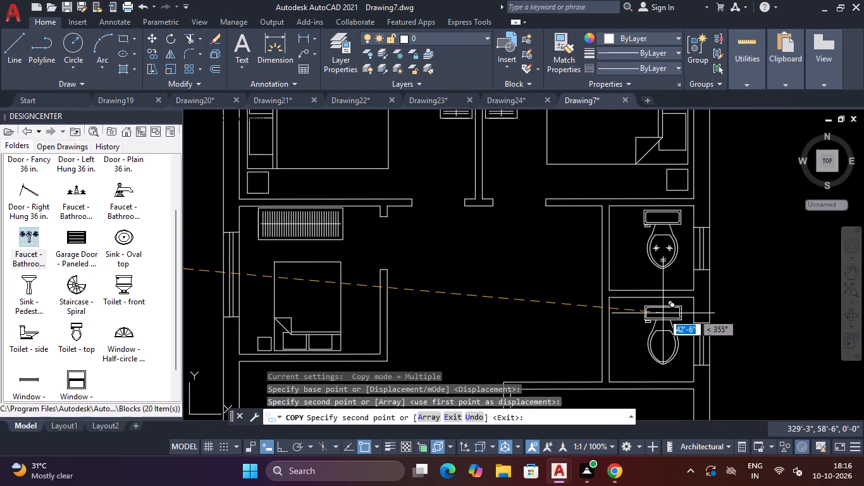
pyautogui.click(663, 313)
pyautogui.press('Escape')
pyautogui.scroll(-4, 538, 321)
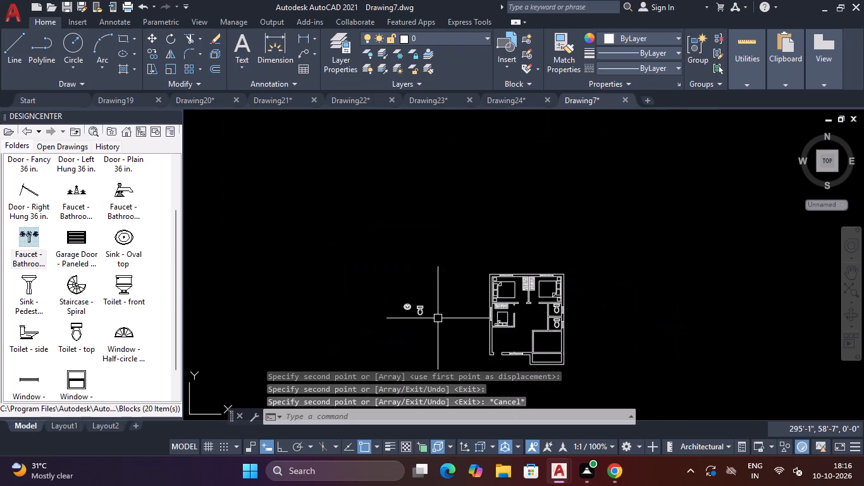
# With ortho on, draw a 1' horizontal reference line just below the oval sink outside the plan.
pyautogui.scroll(5, 414, 316)
pyautogui.write('L')
pyautogui.press('space')
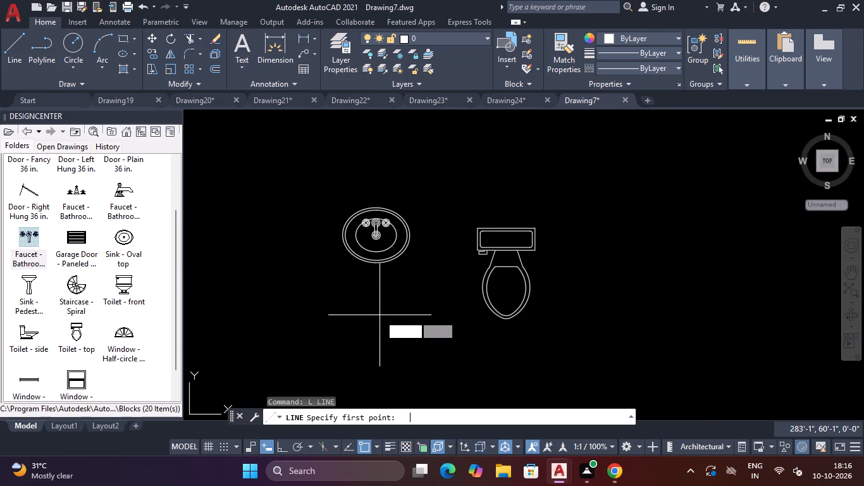
pyautogui.click(350, 299)
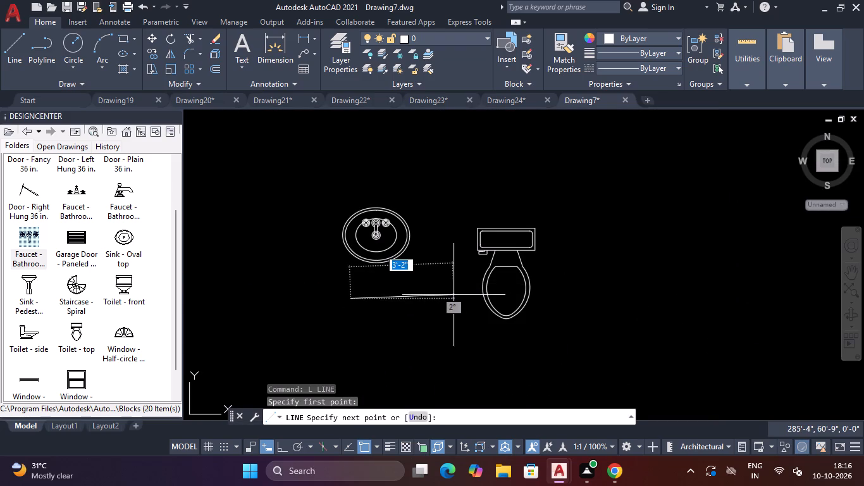
pyautogui.press('F8')
pyautogui.write("1'")
pyautogui.press('Return')
pyautogui.press('Escape')
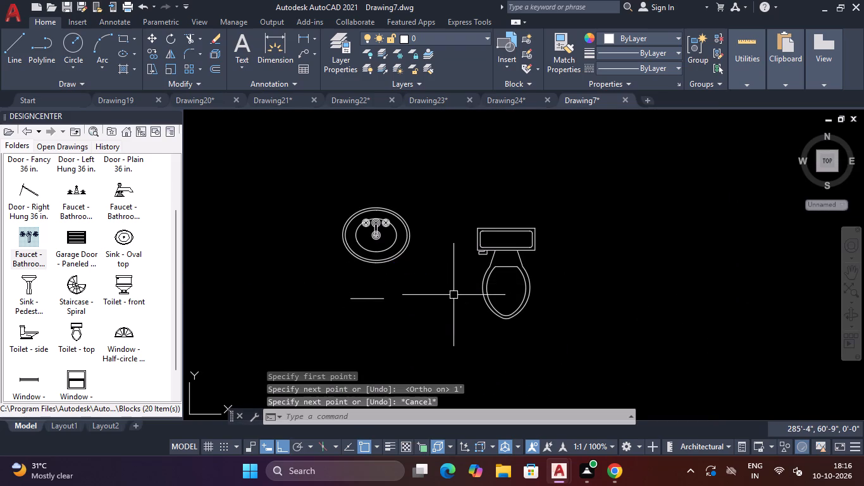
# Scale the sink and faucet down to roughly three-quarters size about the left end of the 1' line.
pyautogui.click(416, 211)
pyautogui.click(362, 242)
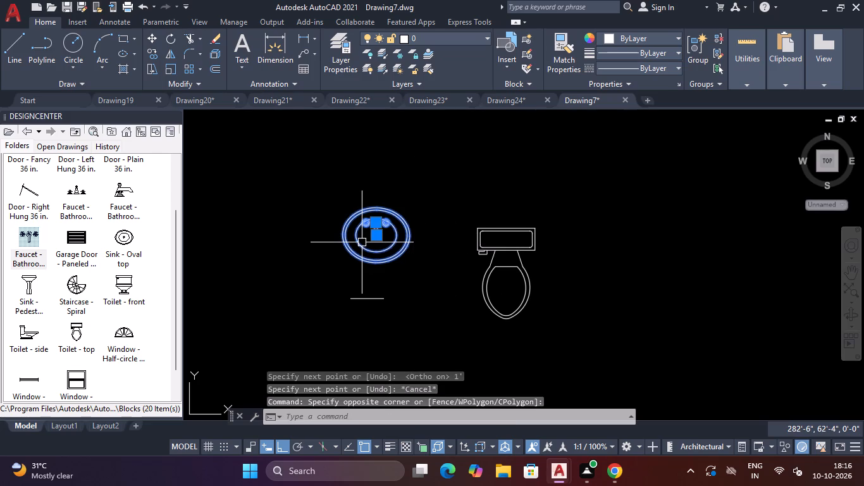
pyautogui.write('SC')
pyautogui.press('space')
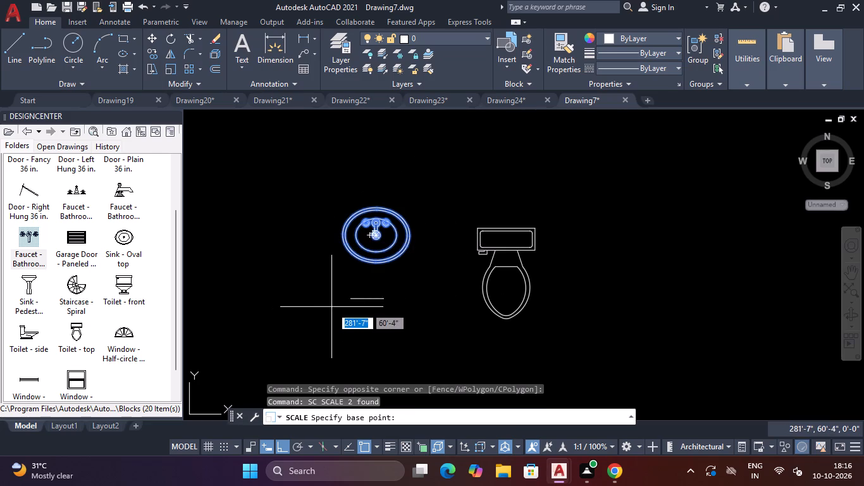
pyautogui.click(347, 301)
pyautogui.press('space')
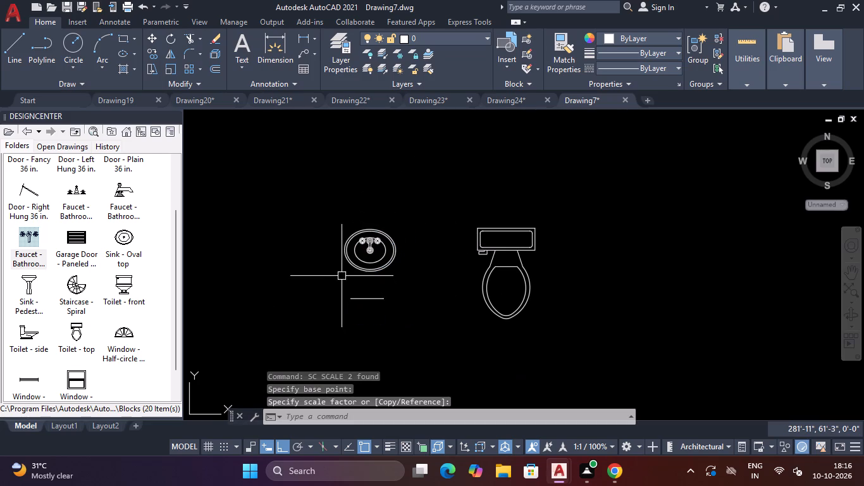
# Scale the oval sink and faucet by reference so the outer oval's width matches the 1' line below it.
pyautogui.click(410, 227)
pyautogui.click(369, 278)
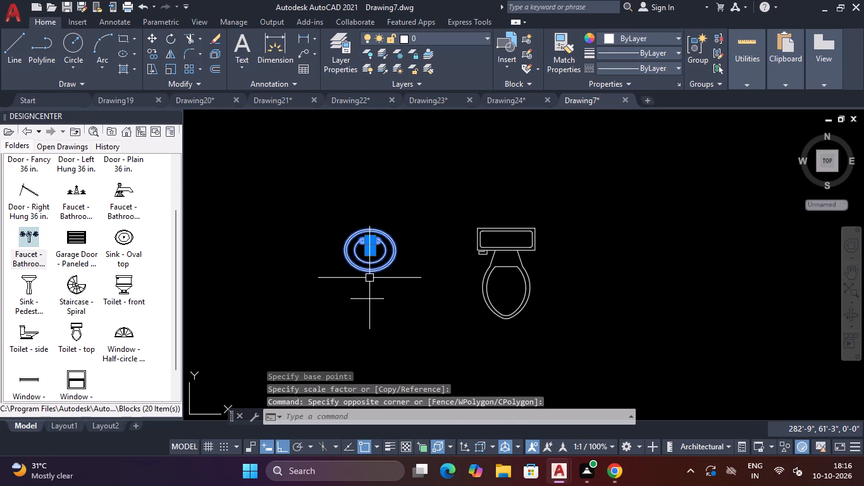
pyautogui.write('SC')
pyautogui.press('space')
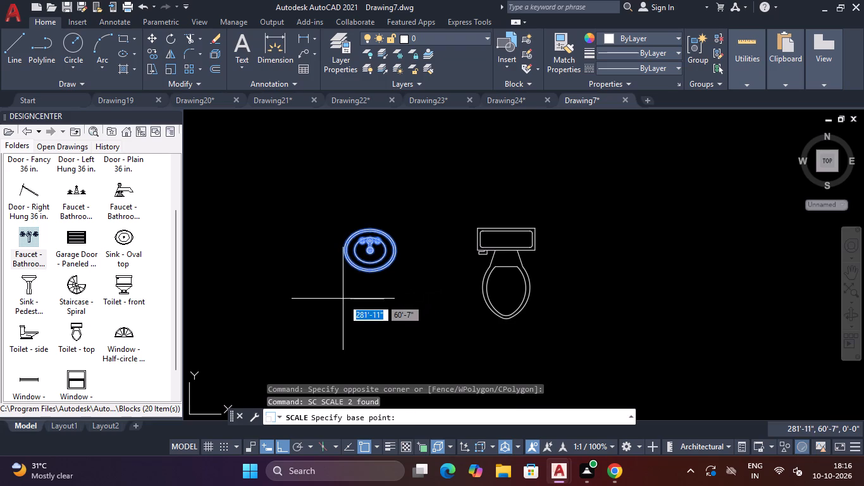
pyautogui.click(347, 301)
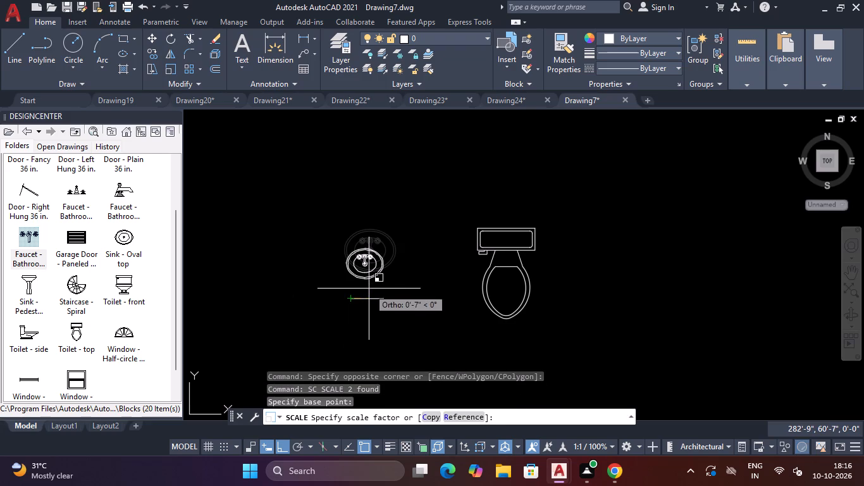
pyautogui.write('R')
pyautogui.press('space')
pyautogui.scroll(3, 347, 249)
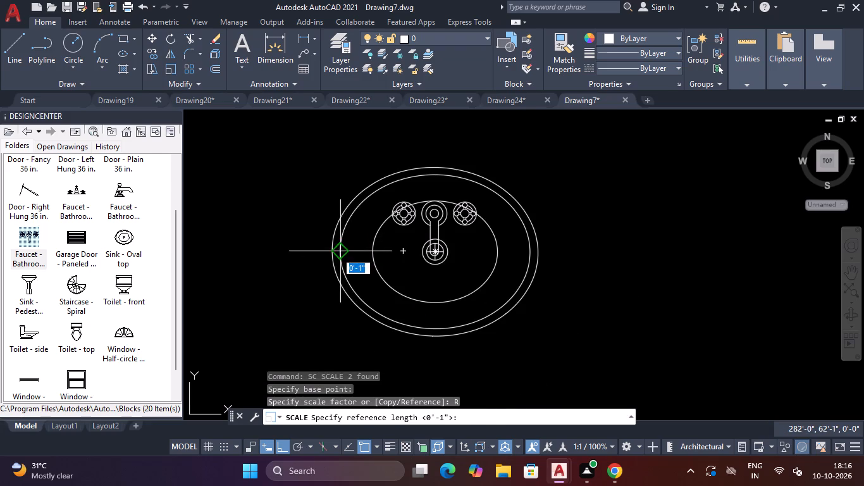
pyautogui.click(328, 254)
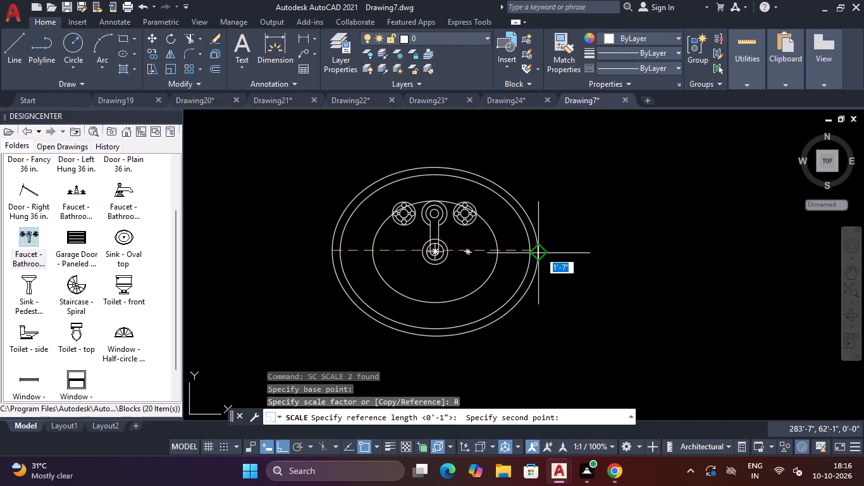
pyautogui.click(540, 250)
pyautogui.scroll(-3, 540, 251)
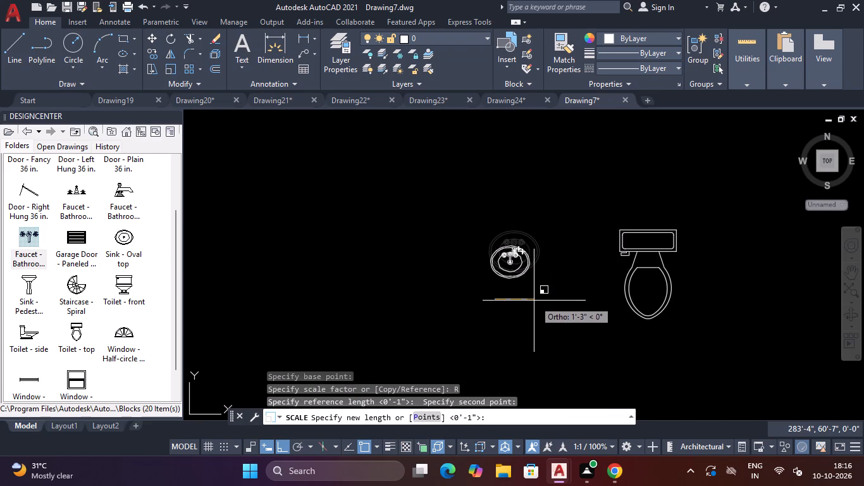
pyautogui.click(530, 299)
pyautogui.press('Escape')
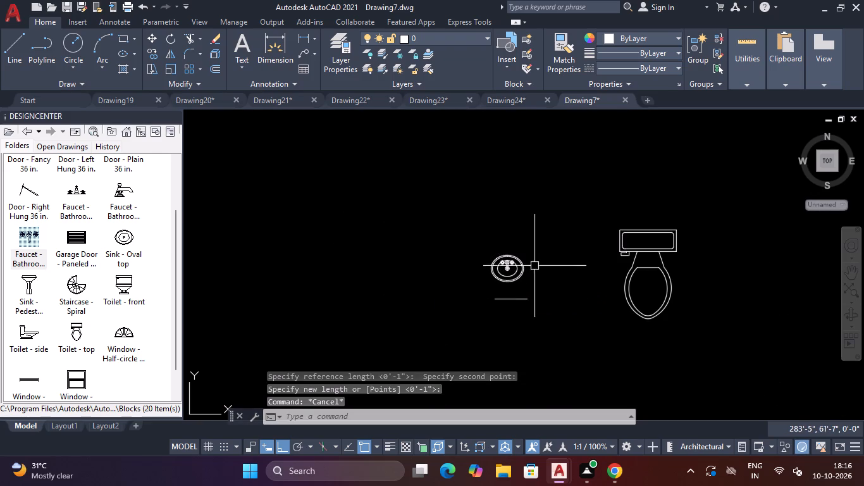
# Move the sink with its faucet into the upper bathroom's upper-left corner beside the toilet, turning ortho off for placement.
pyautogui.moveTo(538, 242); pyautogui.dragTo(527, 254)
pyautogui.click(491, 286)
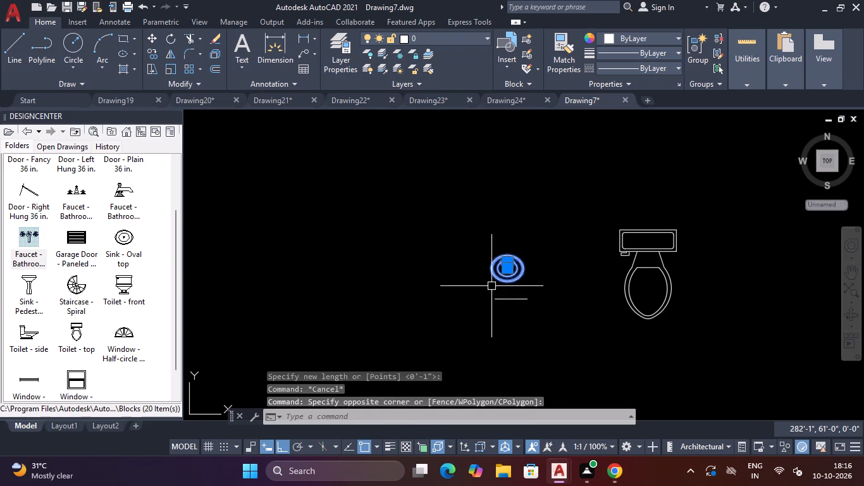
pyautogui.write('M')
pyautogui.press('space')
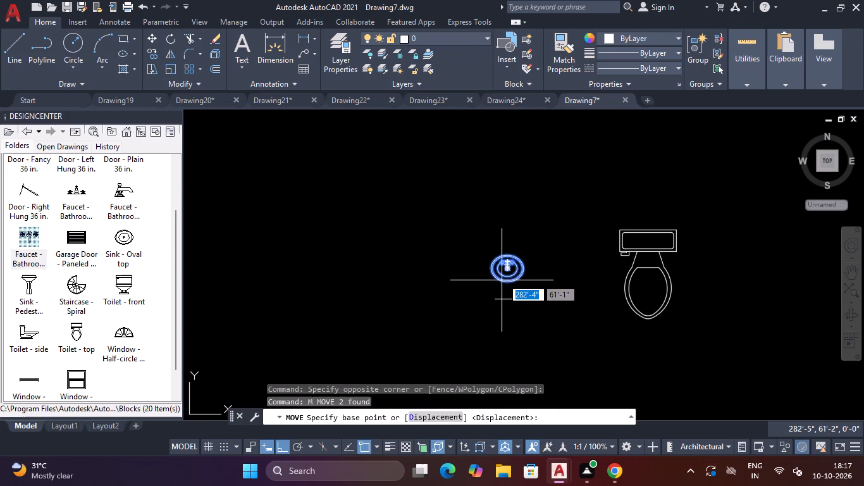
pyautogui.click(504, 271)
pyautogui.scroll(-3, 543, 296)
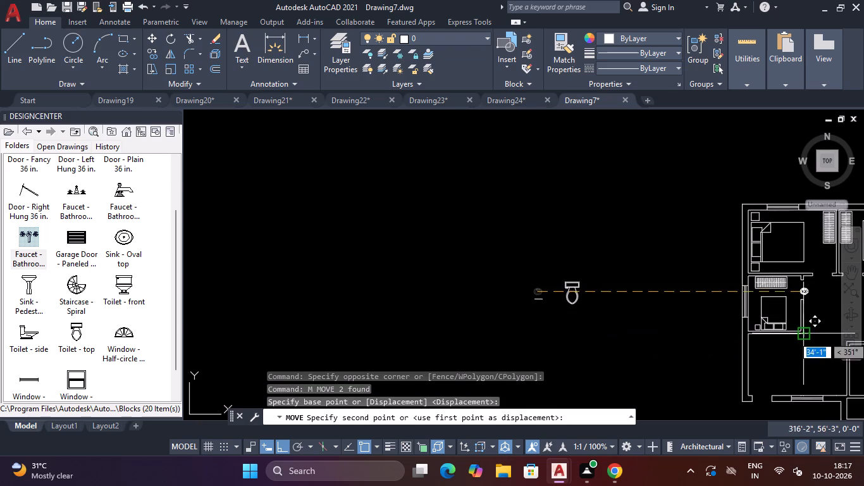
pyautogui.scroll(-3, 791, 337)
pyautogui.scroll(7, 813, 335)
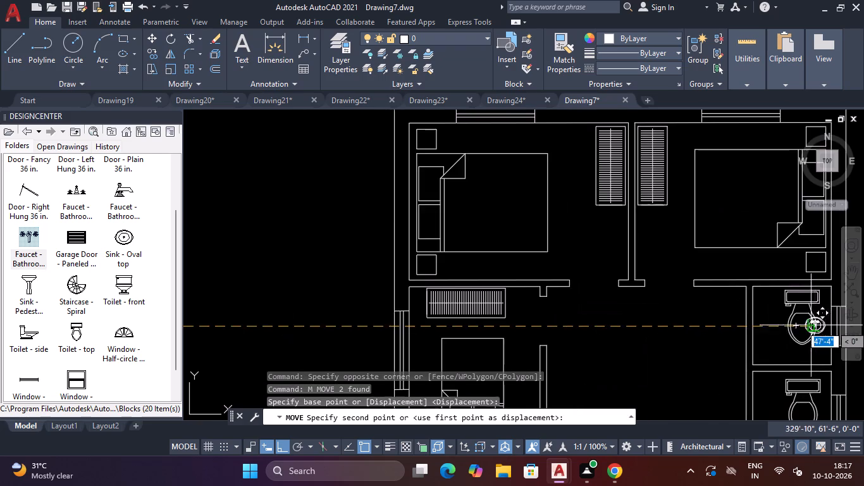
pyautogui.scroll(2, 793, 321)
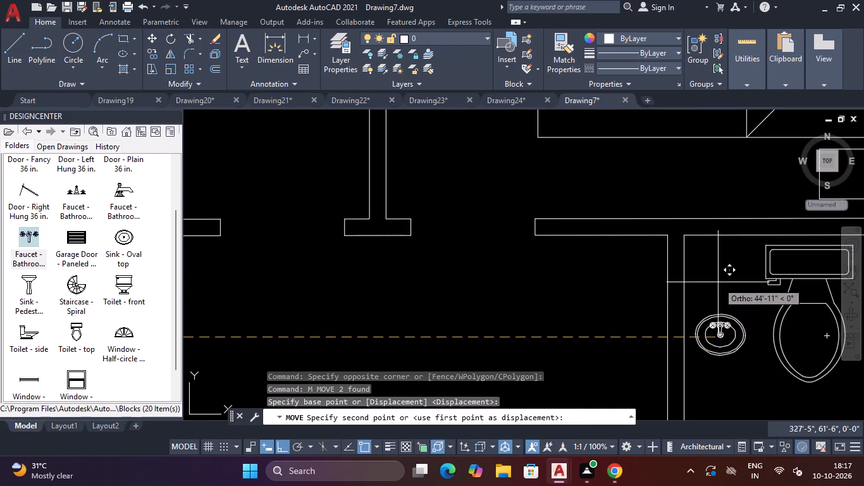
pyautogui.press('F8')
pyautogui.click(711, 264)
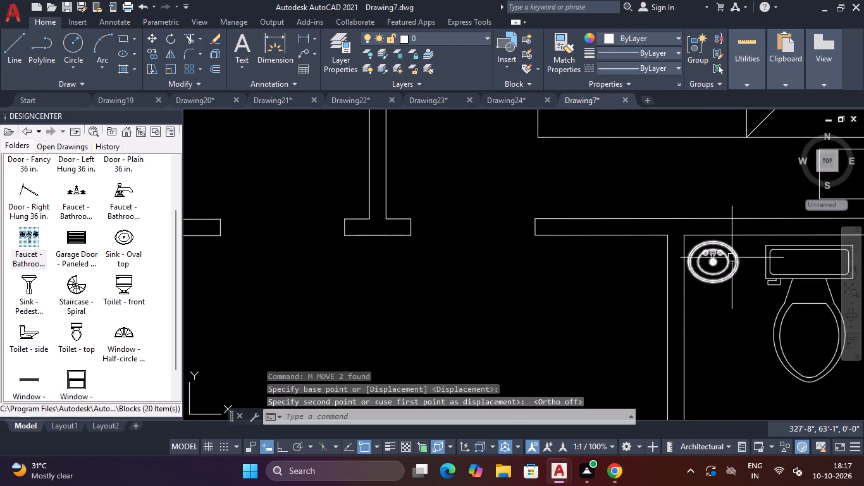
# Copy the sink and faucet into the upper-left corner of the lower bathroom beside its toilet.
pyautogui.click(738, 244)
pyautogui.click(701, 283)
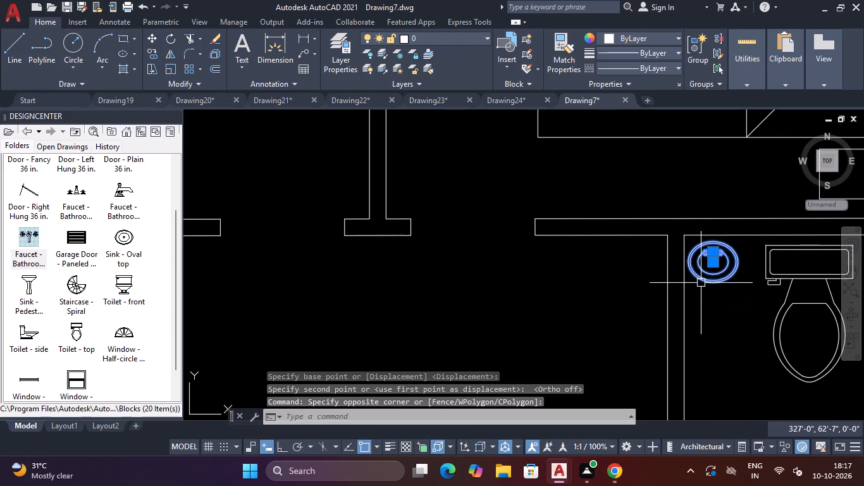
pyautogui.write('CO')
pyautogui.press('Return')
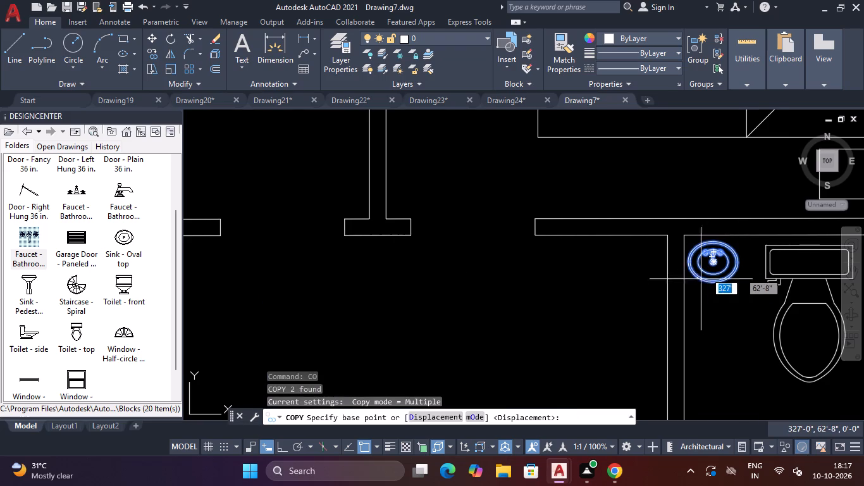
pyautogui.click(710, 262)
pyautogui.scroll(-3, 722, 297)
pyautogui.scroll(3, 723, 356)
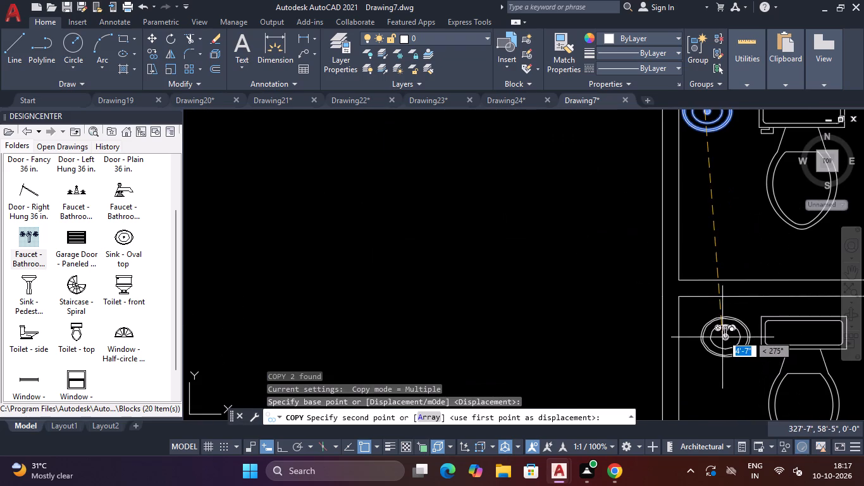
pyautogui.click(708, 322)
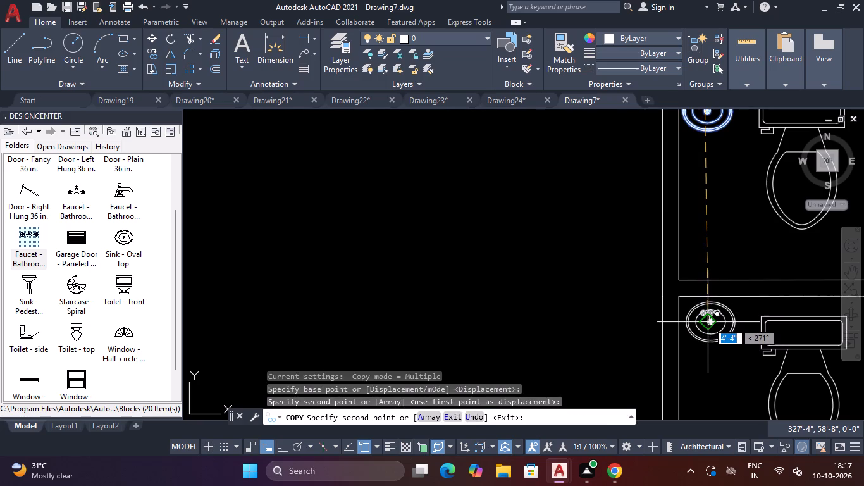
pyautogui.scroll(-3, 708, 322)
pyautogui.press('Escape')
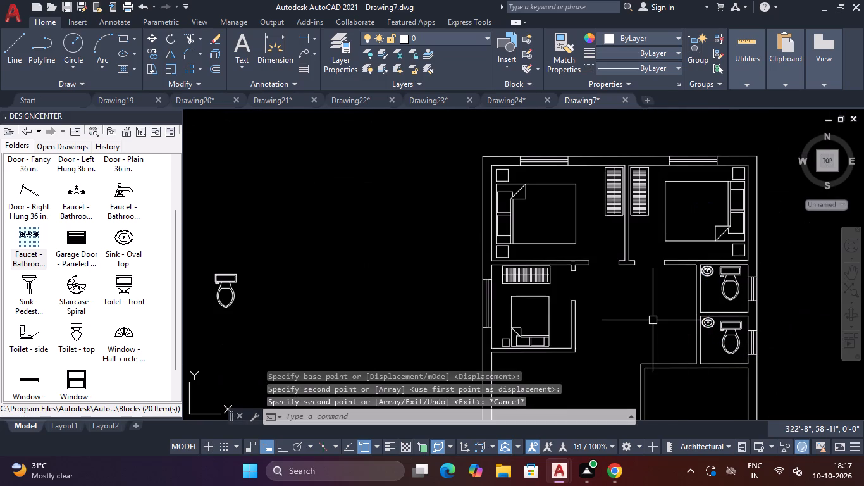
# Draw a short line across the partition at each bathroom's lower-left corner: vertical through the lower bathroom's bottom wall, horizontal through the upper's left wall.
pyautogui.write('L')
pyautogui.press('space')
pyautogui.scroll(2, 705, 382)
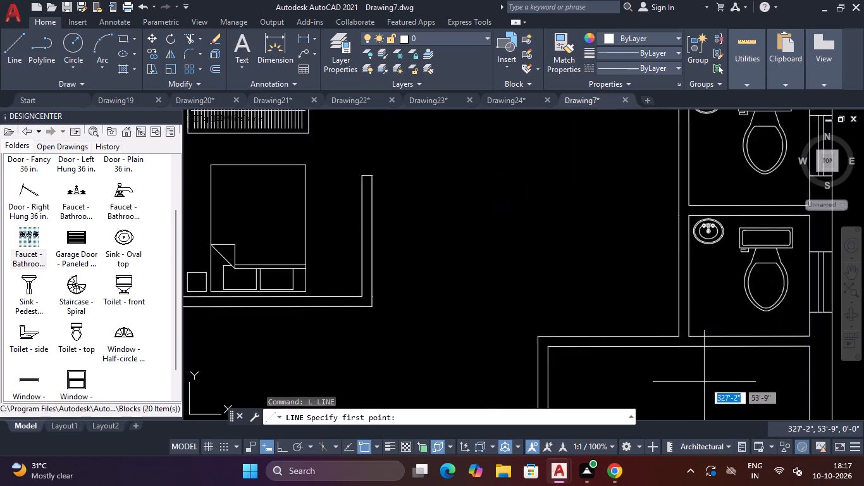
pyautogui.scroll(1, 704, 382)
pyautogui.click(676, 306)
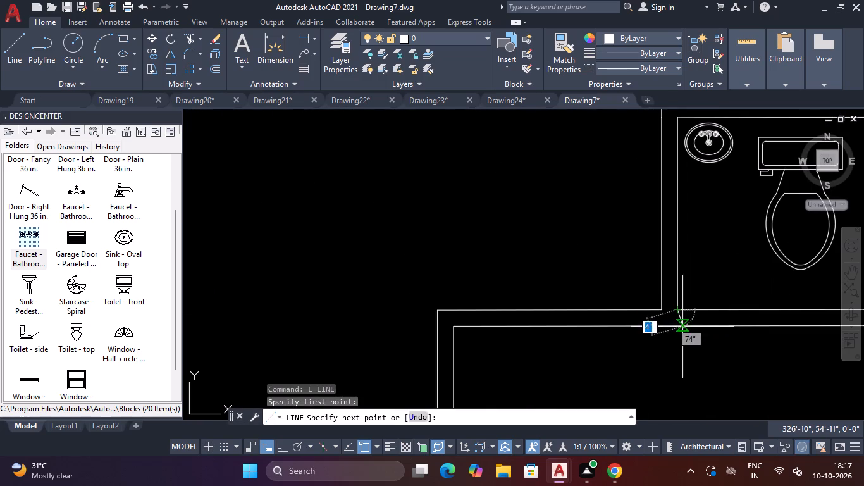
pyautogui.click(678, 326)
pyautogui.press('Escape')
pyautogui.scroll(-3, 678, 326)
pyautogui.press('space')
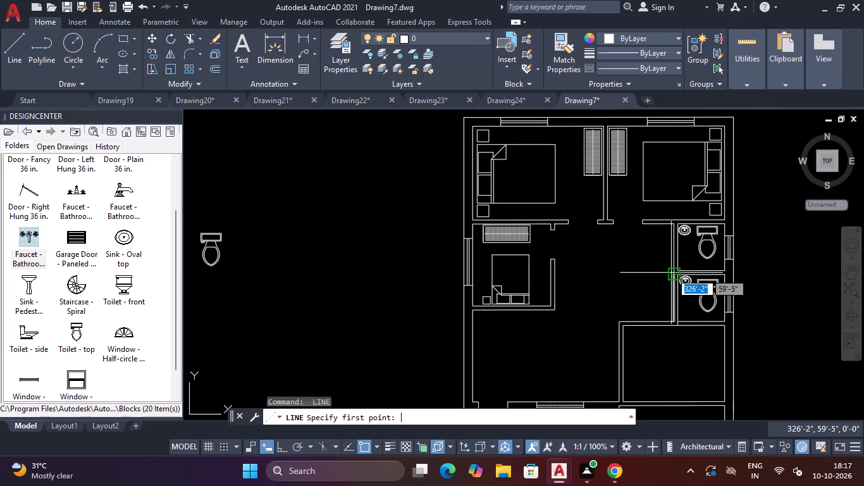
pyautogui.scroll(3, 671, 270)
pyautogui.click(689, 275)
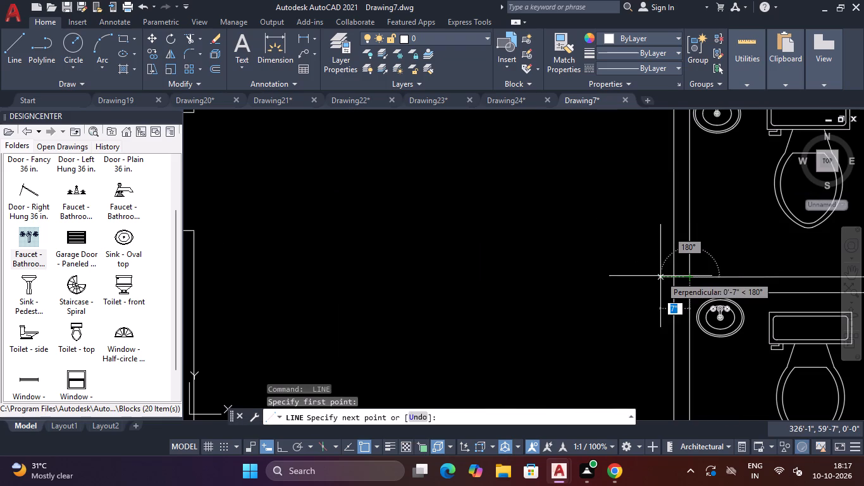
pyautogui.click(672, 280)
pyautogui.press('Escape')
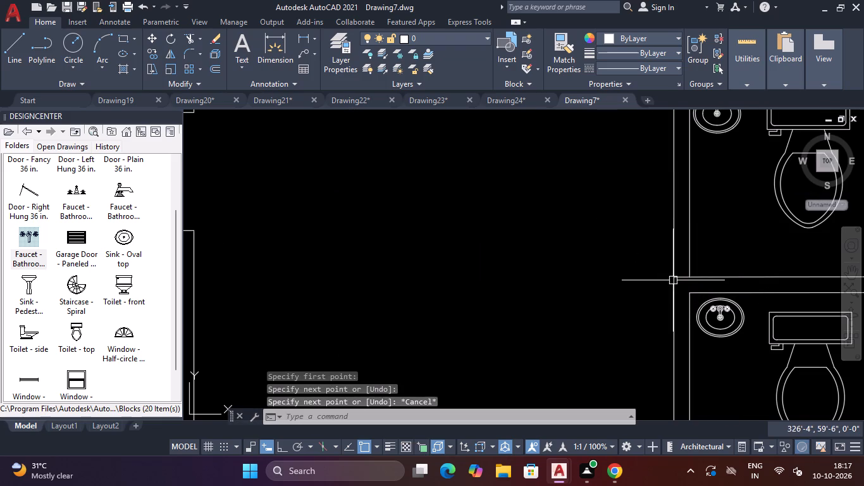
# Offset the short partition lines 6", upward in the upper bathroom's left wall and rightward in the lower bathroom's bottom wall.
pyautogui.scroll(-3, 603, 297)
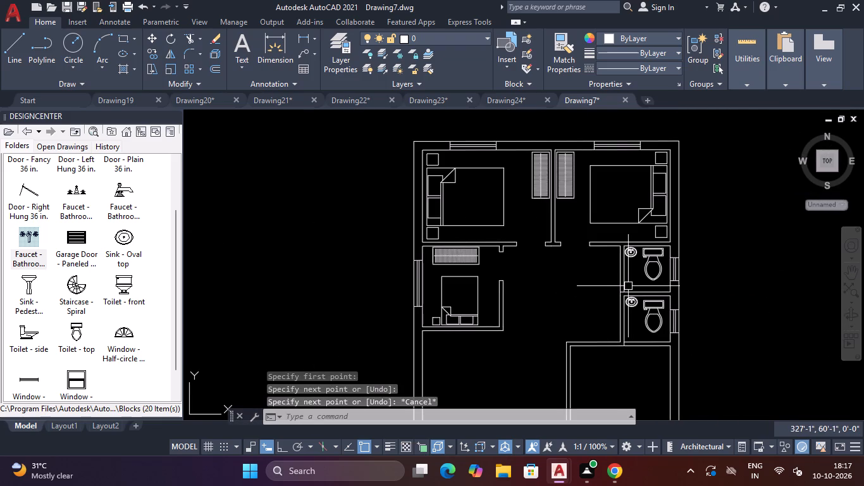
pyautogui.press('o')
pyautogui.press('space')
pyautogui.scroll(3, 628, 286)
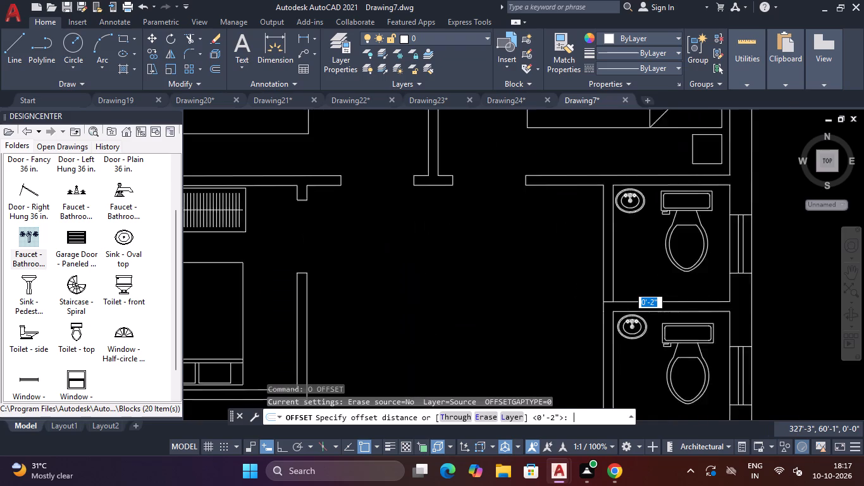
pyautogui.write('6"')
pyautogui.press('Return')
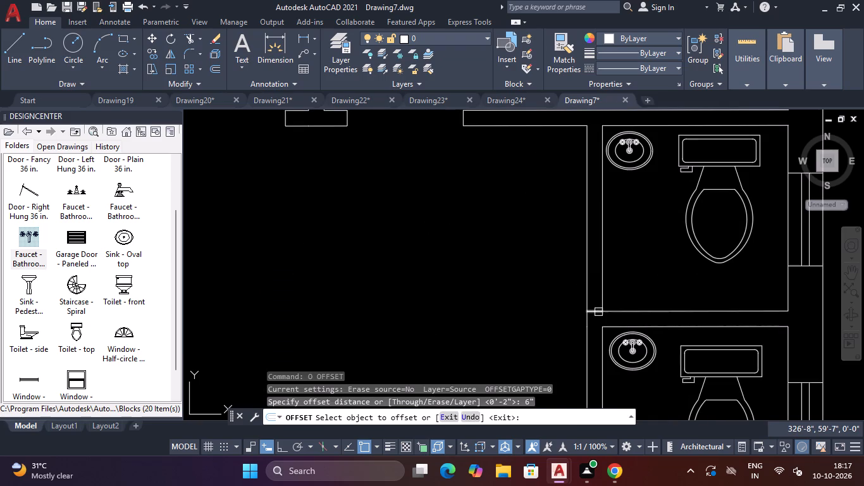
pyautogui.click(597, 312)
pyautogui.click(593, 273)
pyautogui.scroll(-3, 607, 313)
pyautogui.scroll(3, 606, 375)
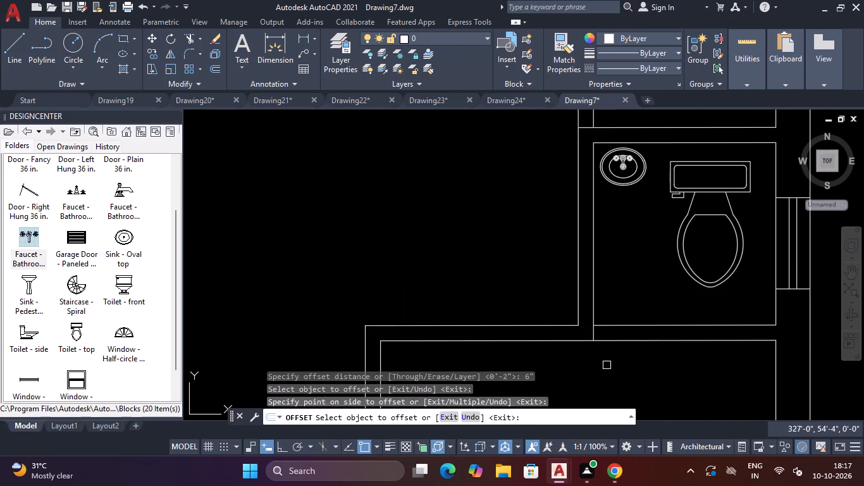
pyautogui.click(594, 333)
pyautogui.click(602, 331)
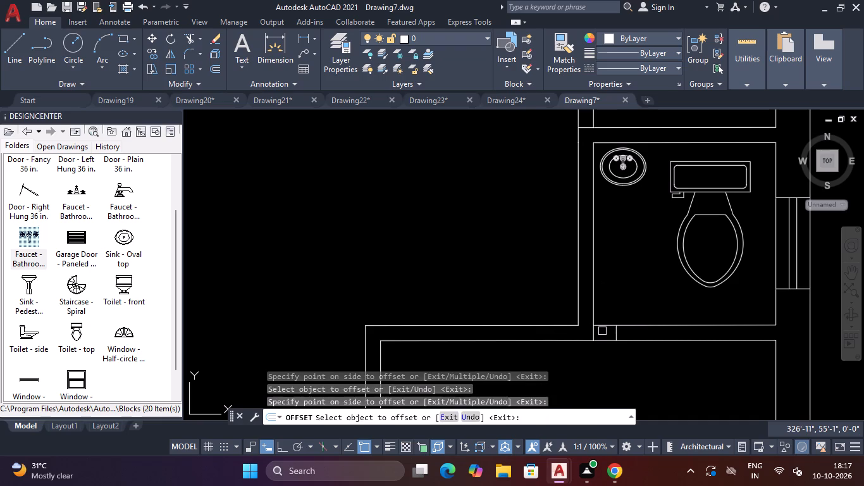
pyautogui.press('Escape')
pyautogui.press('Escape')
# Offset both 6" marks a further 2'6" along their walls to mark the two bathroom door openings.
pyautogui.write('O')
pyautogui.press('space')
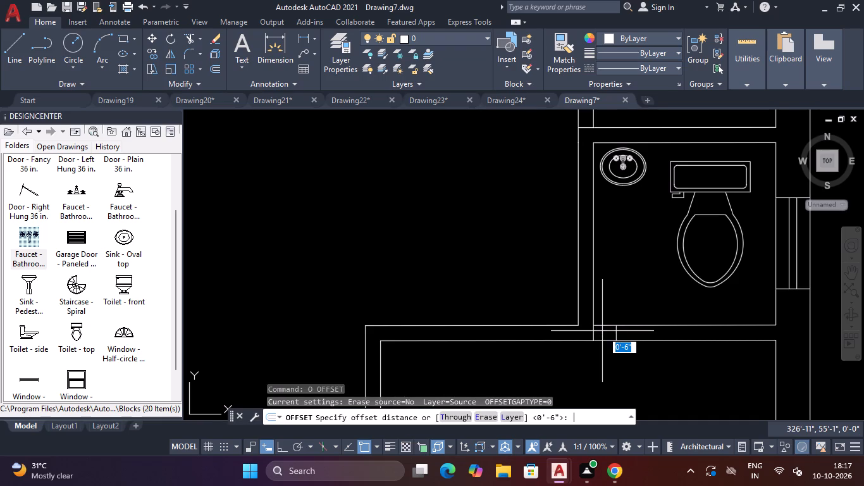
pyautogui.write("2'6")
pyautogui.hotkey('shift', '"')
pyautogui.press('Return')
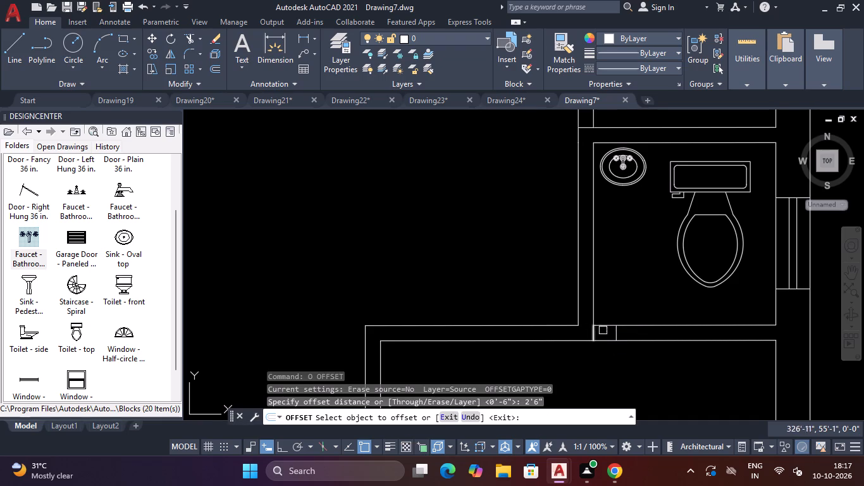
pyautogui.click(616, 336)
pyautogui.click(648, 333)
pyautogui.scroll(-3, 648, 333)
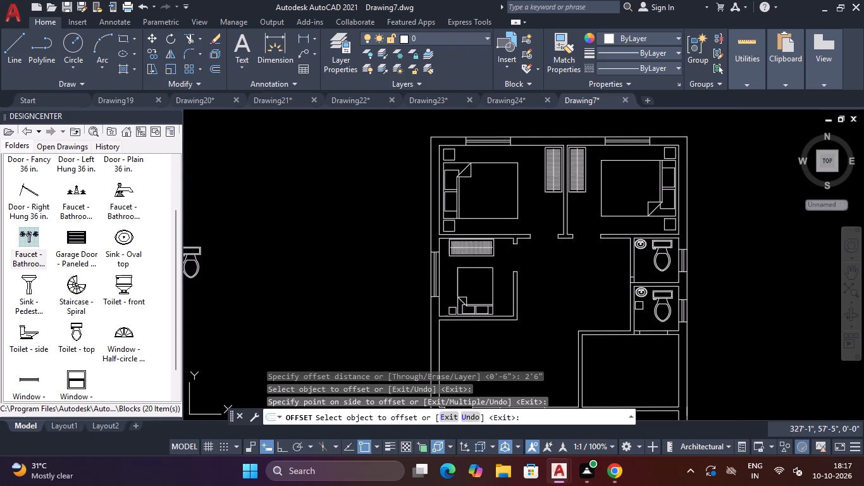
pyautogui.scroll(3, 636, 261)
pyautogui.click(610, 320)
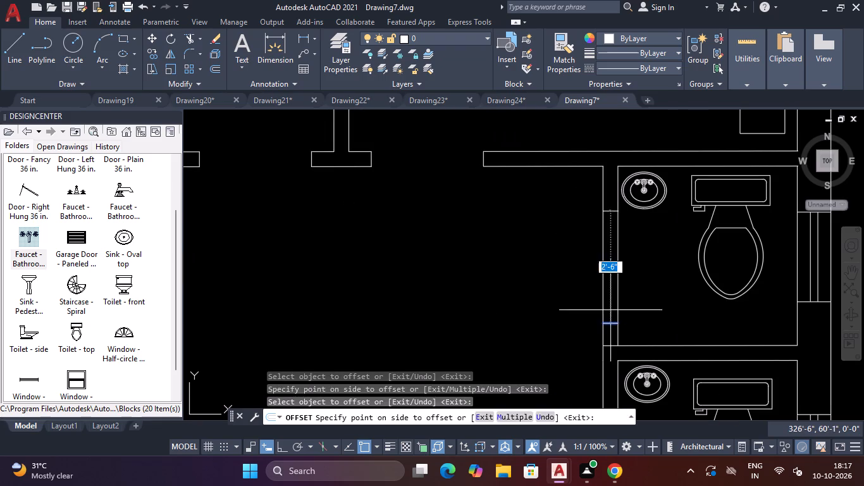
pyautogui.click(608, 296)
pyautogui.press('Escape')
pyautogui.press('Escape')
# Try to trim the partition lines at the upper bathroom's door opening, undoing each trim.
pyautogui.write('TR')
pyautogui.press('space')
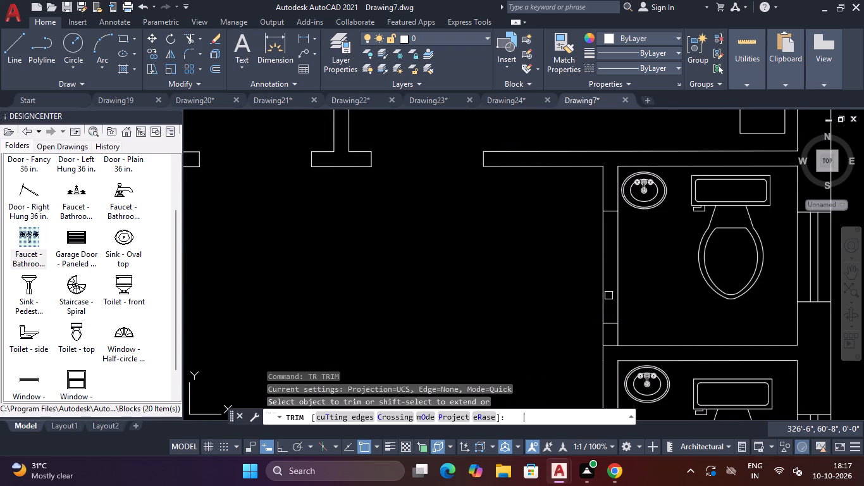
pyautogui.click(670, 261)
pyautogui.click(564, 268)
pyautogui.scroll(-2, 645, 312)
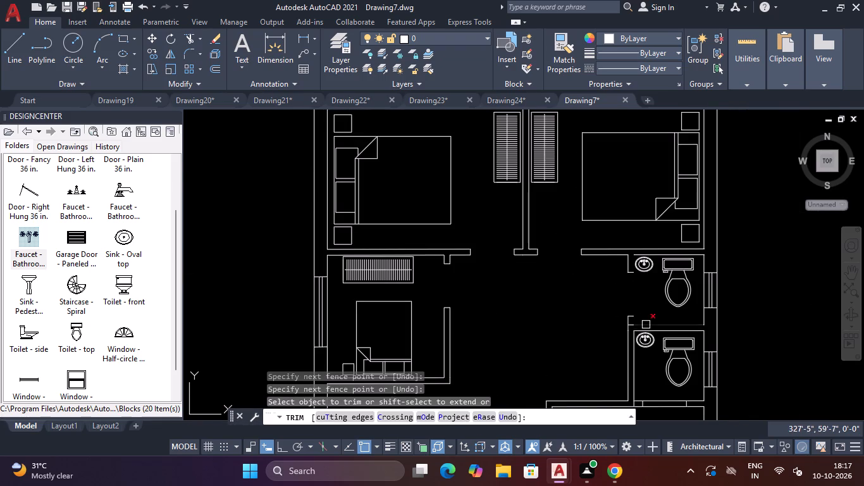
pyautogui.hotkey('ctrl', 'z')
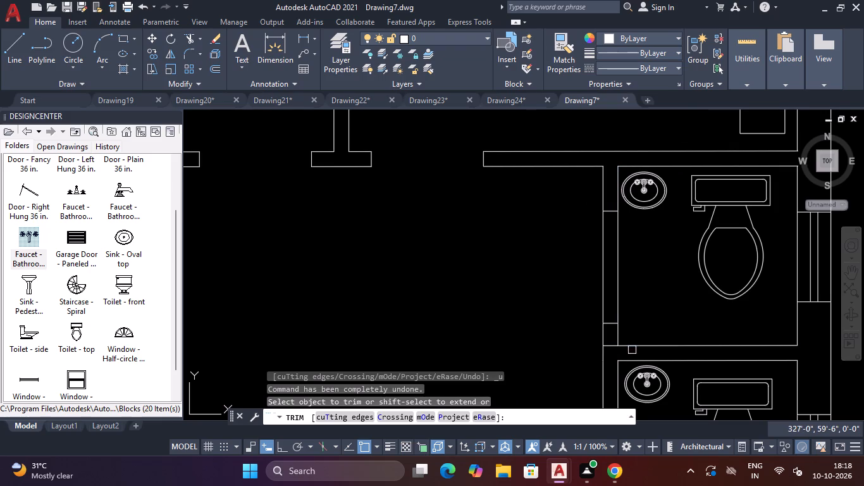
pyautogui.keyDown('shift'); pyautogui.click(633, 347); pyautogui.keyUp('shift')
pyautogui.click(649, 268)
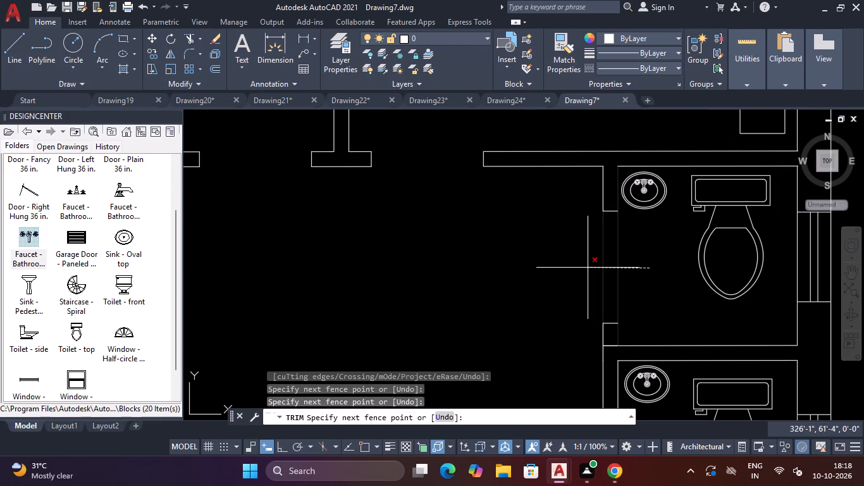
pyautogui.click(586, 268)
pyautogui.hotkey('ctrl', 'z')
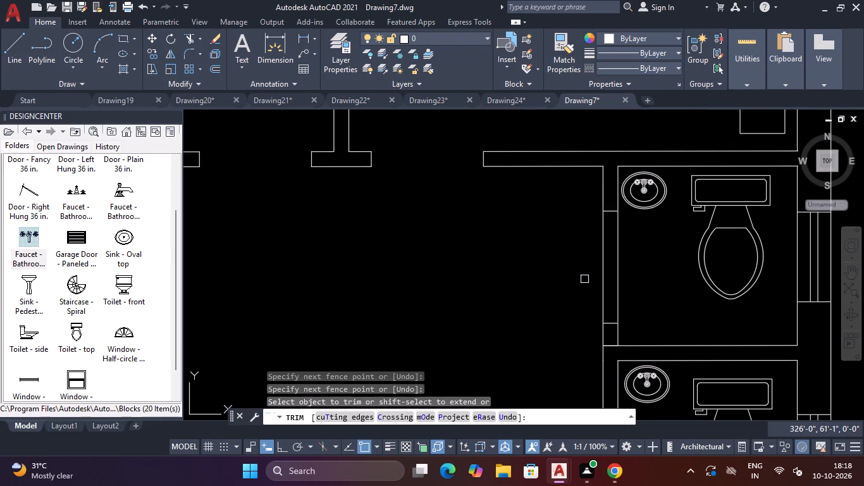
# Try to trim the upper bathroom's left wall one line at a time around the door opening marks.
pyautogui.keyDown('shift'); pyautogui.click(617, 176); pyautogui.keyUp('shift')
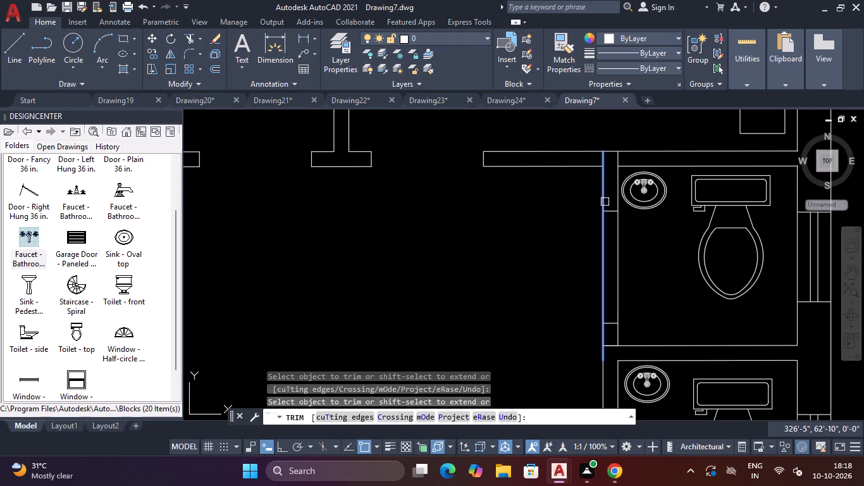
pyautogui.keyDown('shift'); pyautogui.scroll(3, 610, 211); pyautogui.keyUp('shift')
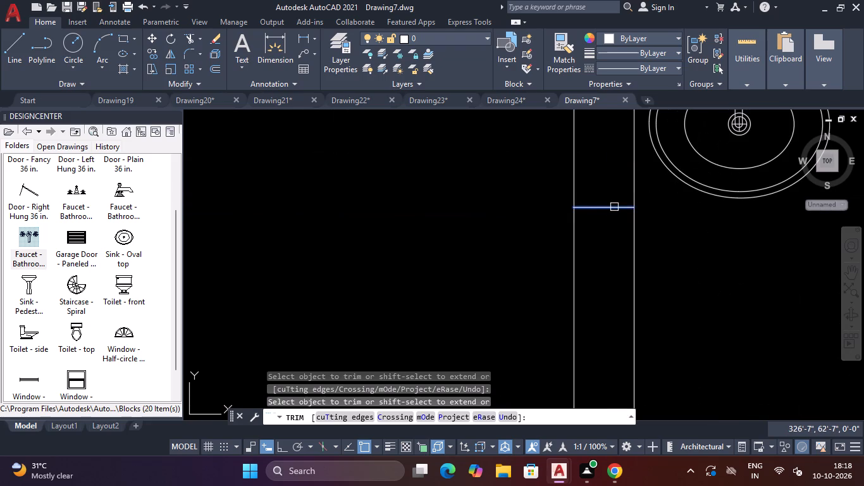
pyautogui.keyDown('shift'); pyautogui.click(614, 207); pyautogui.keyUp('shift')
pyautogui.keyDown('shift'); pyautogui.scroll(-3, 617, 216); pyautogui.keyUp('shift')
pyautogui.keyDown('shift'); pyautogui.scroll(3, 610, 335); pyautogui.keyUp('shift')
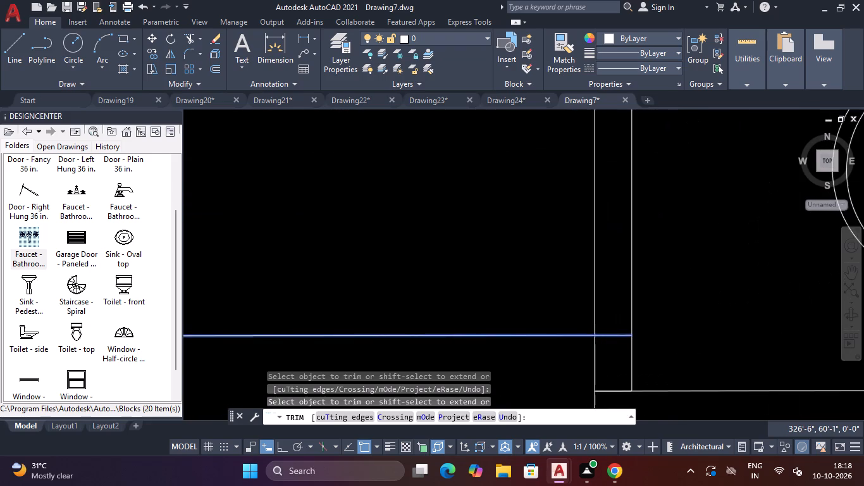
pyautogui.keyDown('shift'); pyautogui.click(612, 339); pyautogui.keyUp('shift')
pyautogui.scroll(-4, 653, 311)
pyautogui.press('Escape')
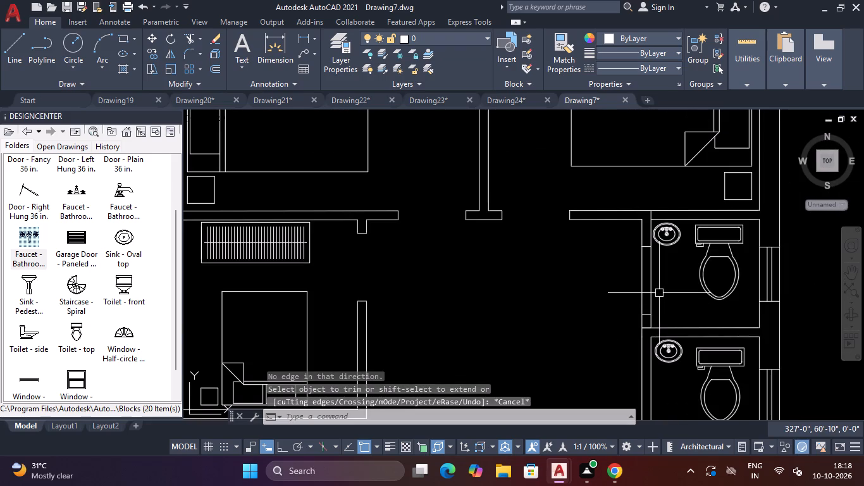
# Trim the left wall lines between the upper bathroom's door marks and the leftover segment crossing the wall above its sink.
pyautogui.press('space')
pyautogui.click(659, 287)
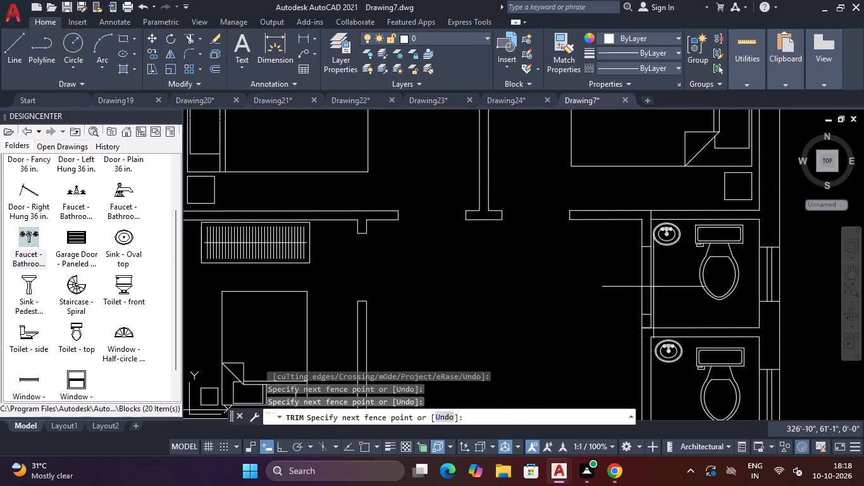
pyautogui.click(620, 292)
pyautogui.scroll(3, 653, 213)
pyautogui.click(653, 214)
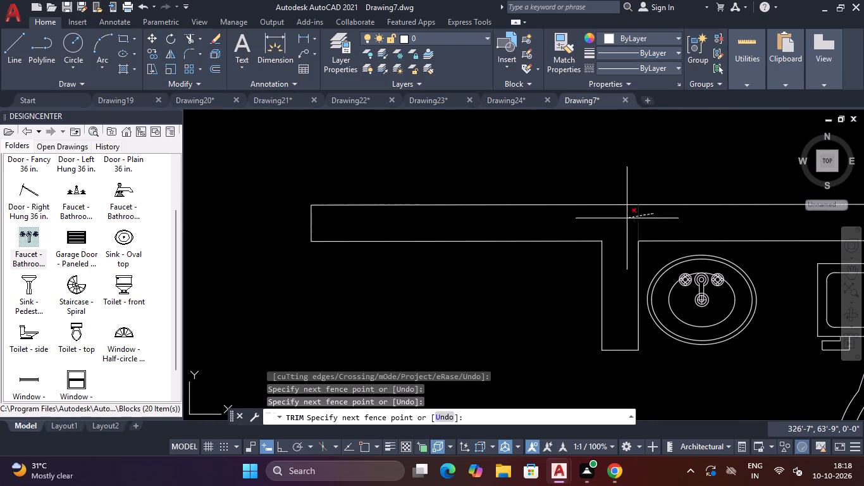
pyautogui.click(627, 218)
pyautogui.scroll(-5, 630, 222)
pyautogui.scroll(2, 638, 291)
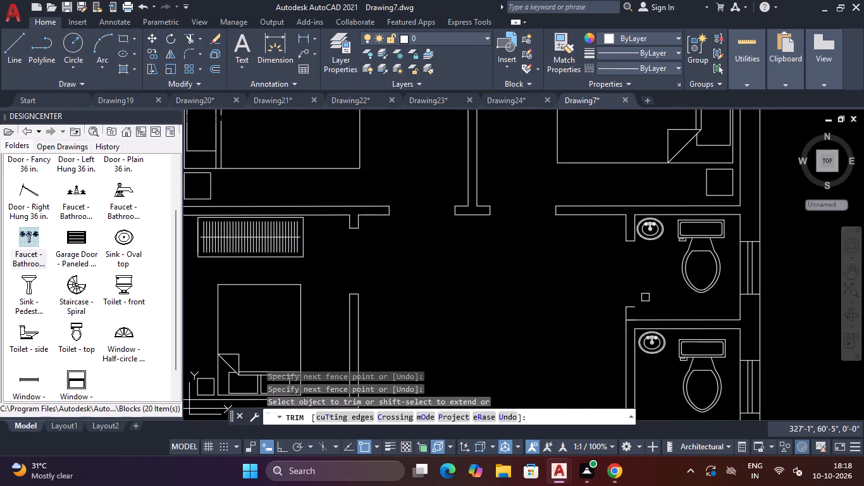
# Draw a short vertical line closing the inner face of the wall stub below the upper bathroom's door opening.
pyautogui.write('L')
pyautogui.press('space')
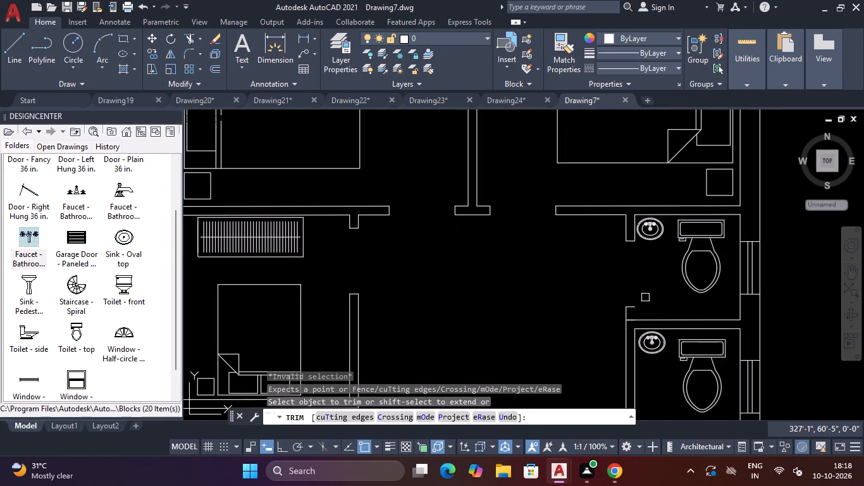
pyautogui.press('Escape')
pyautogui.press('space')
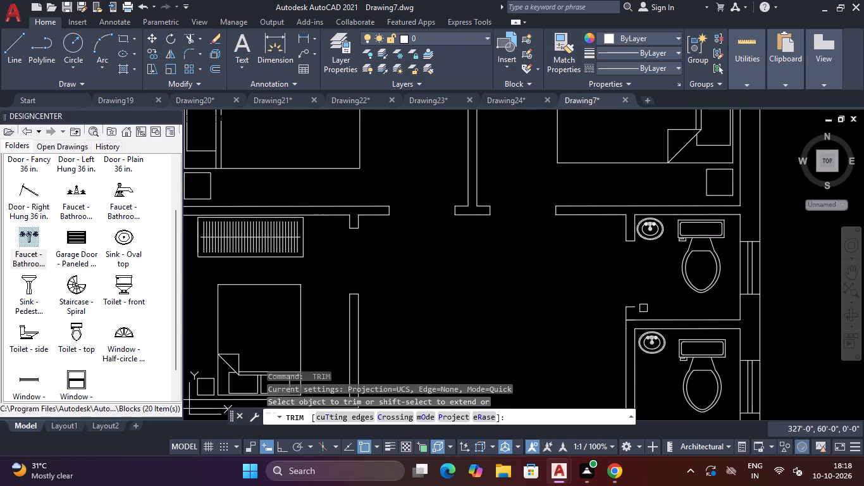
pyautogui.press('Escape')
pyautogui.press('l')
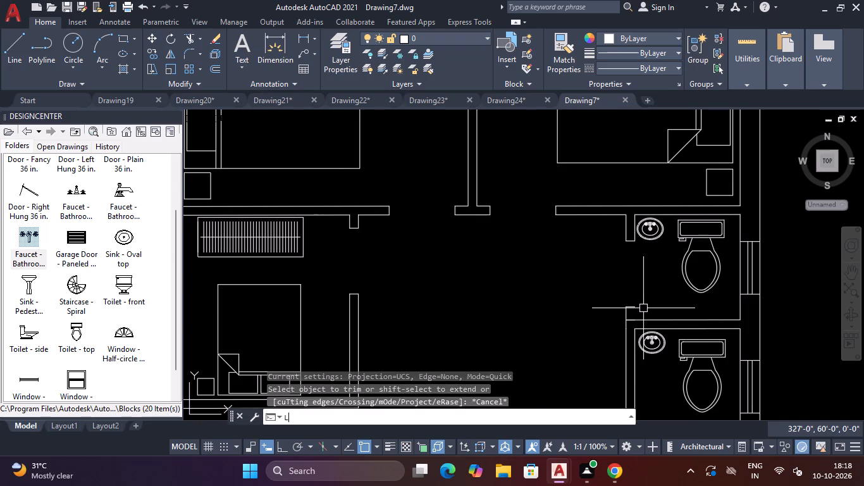
pyautogui.press('space')
pyautogui.scroll(3, 643, 311)
pyautogui.click(601, 292)
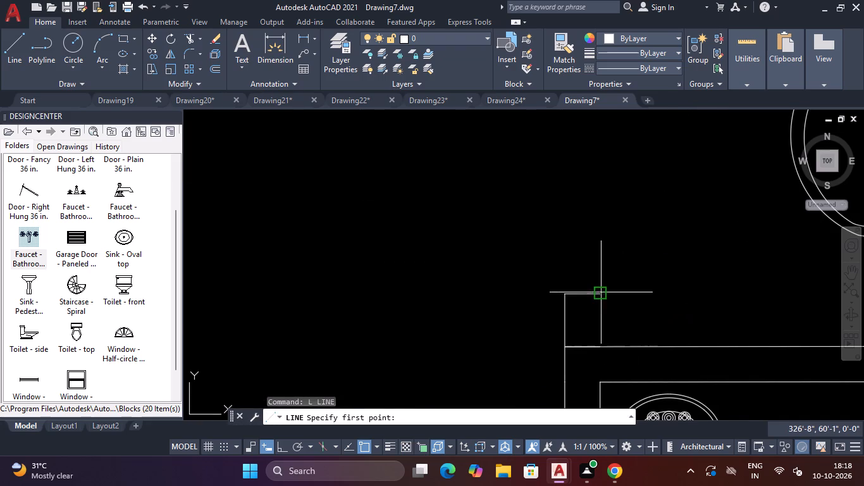
pyautogui.click(603, 344)
pyautogui.press('Escape')
pyautogui.scroll(-3, 615, 314)
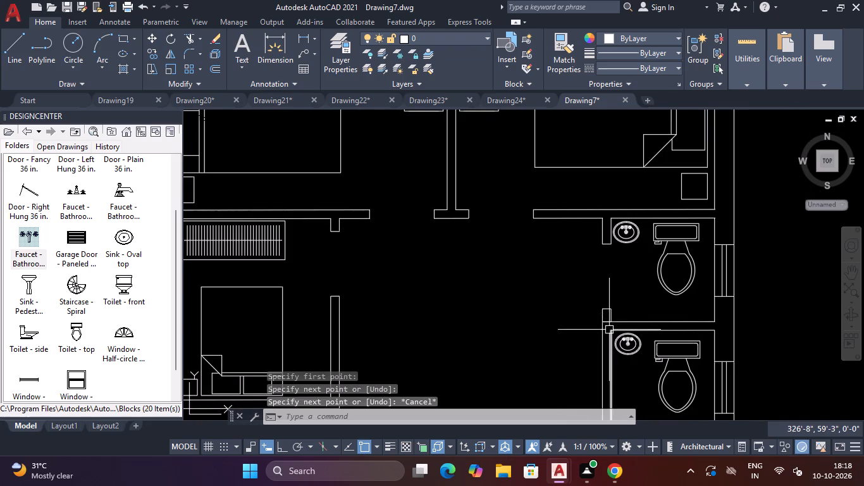
# Trim the bottom wall lines between the two marks to open the lower bathroom's doorway.
pyautogui.write('TR')
pyautogui.press('space')
pyautogui.scroll(3, 607, 332)
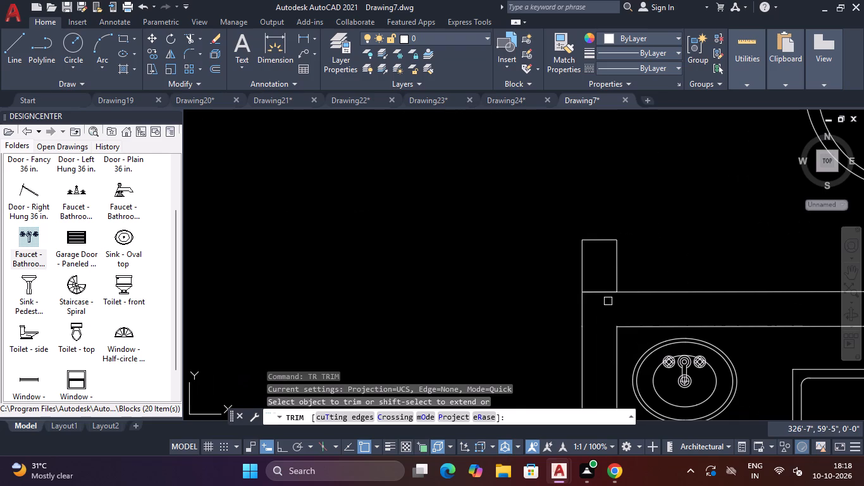
pyautogui.click(608, 294)
pyautogui.scroll(-7, 608, 294)
pyautogui.scroll(4, 615, 346)
pyautogui.click(614, 334)
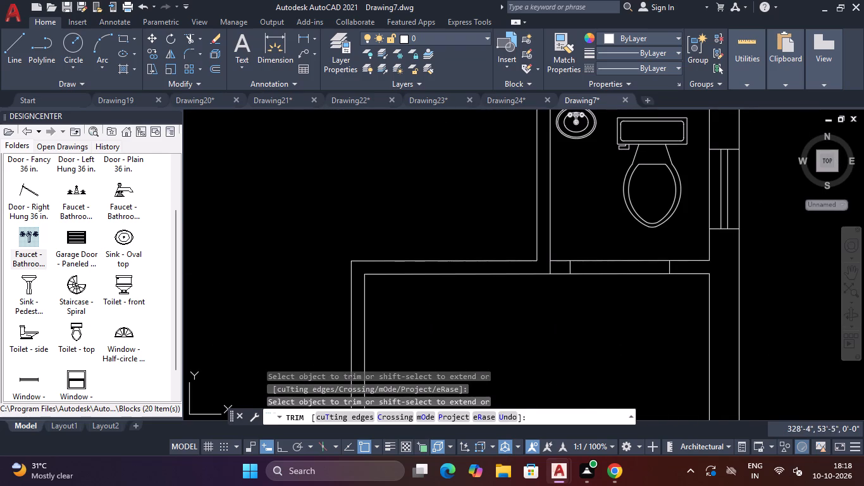
pyautogui.click(609, 244)
pyautogui.scroll(-3, 607, 261)
pyautogui.press('Escape')
pyautogui.press('Escape')
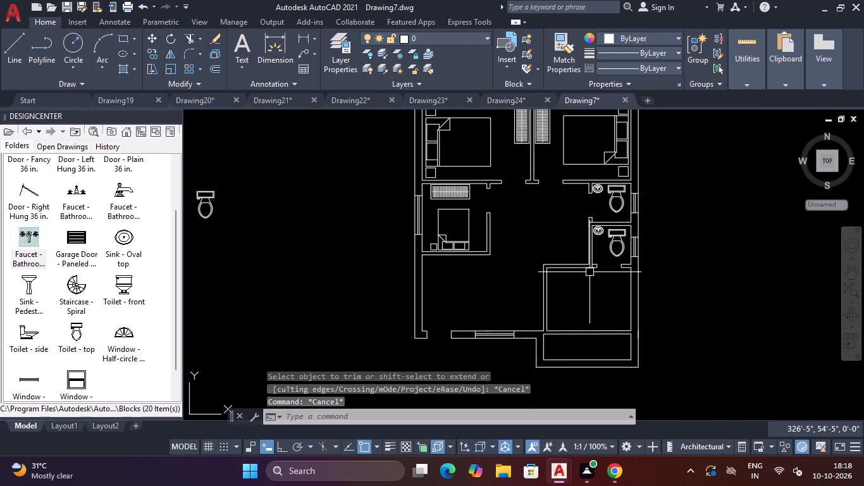
# Trim the leftover segments crossing the partitions at the lower-left corners of the upper and lower bathrooms.
pyautogui.scroll(4, 559, 231)
pyautogui.press('space')
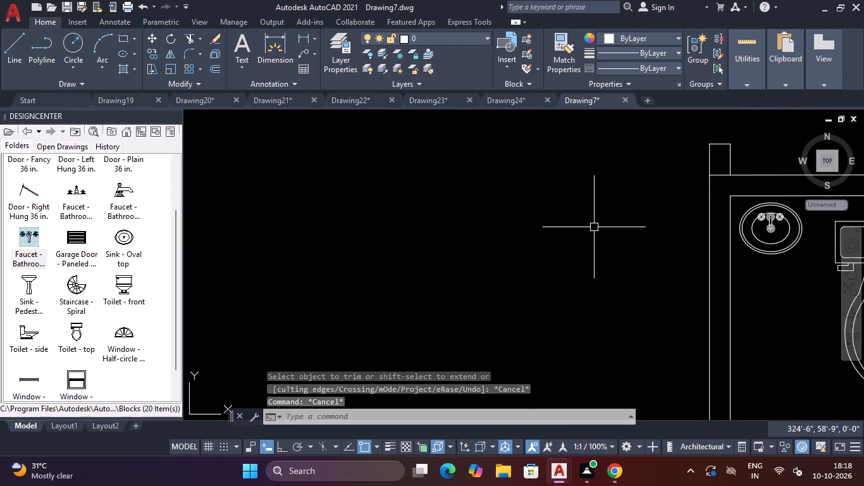
pyautogui.click(719, 173)
pyautogui.scroll(-3, 719, 175)
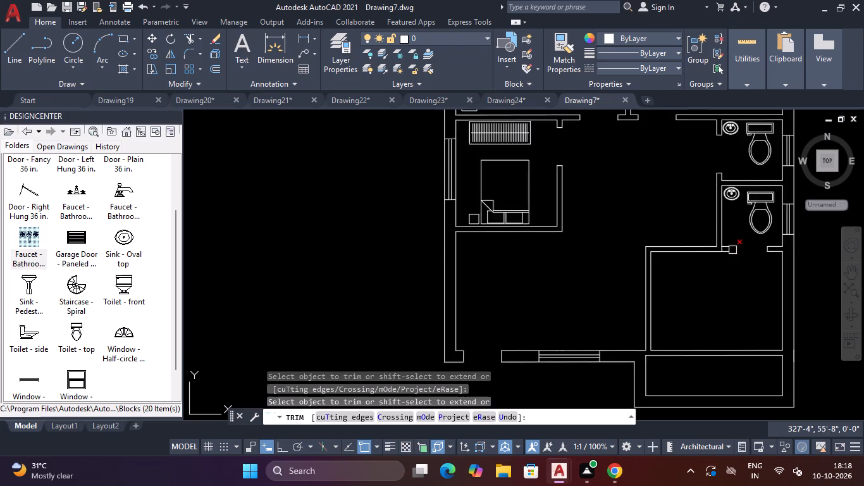
pyautogui.scroll(-1, 733, 255)
pyautogui.scroll(5, 729, 247)
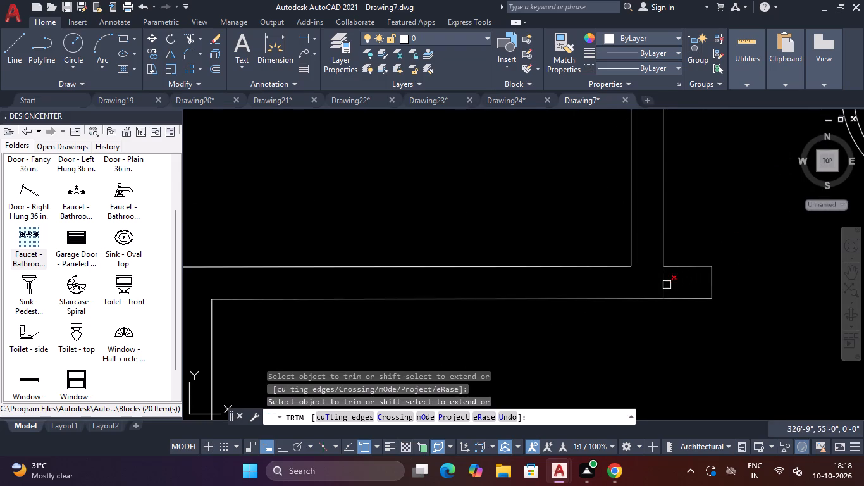
pyautogui.click(667, 285)
pyautogui.scroll(-2, 661, 283)
pyautogui.press('Escape')
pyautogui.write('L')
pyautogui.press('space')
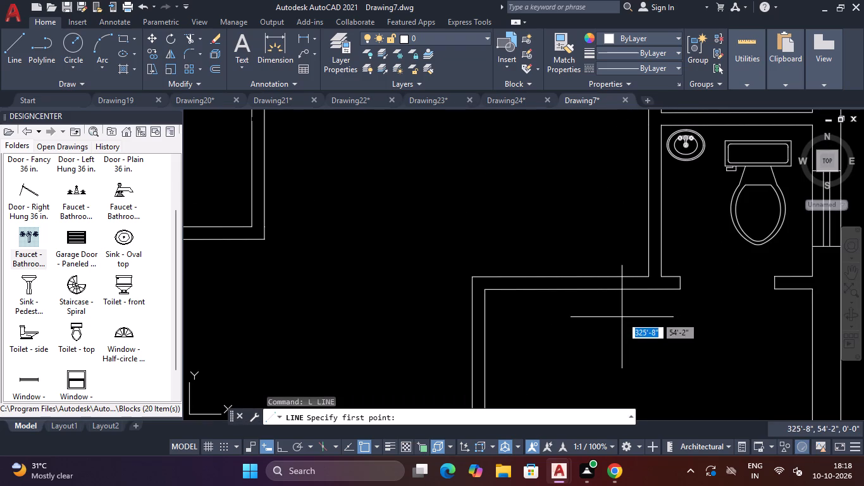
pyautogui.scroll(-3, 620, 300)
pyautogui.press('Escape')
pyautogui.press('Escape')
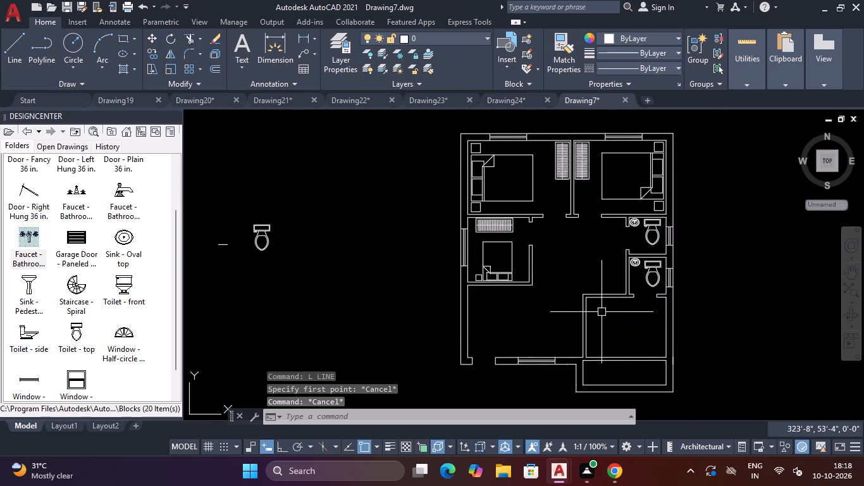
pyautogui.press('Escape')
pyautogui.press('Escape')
# Draw short vertical lines across the lower-right room's top wall, at the lower bathroom's left wall and at the room's upper-left corner.
pyautogui.write('L')
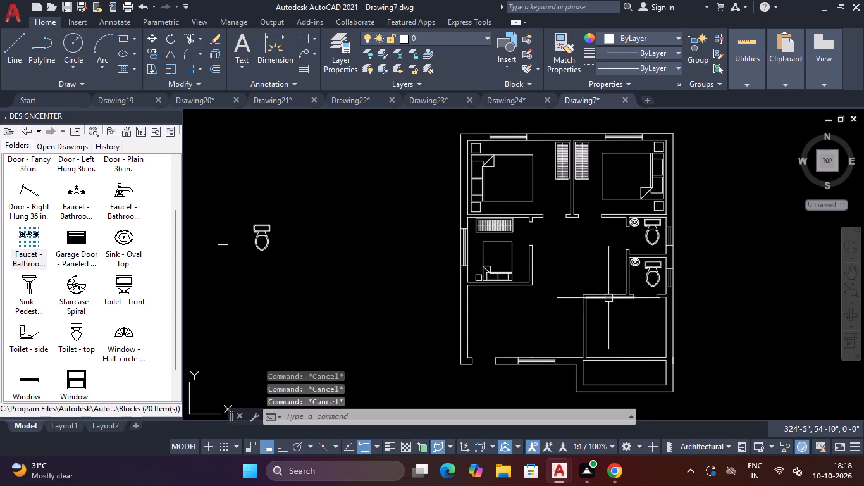
pyautogui.press('space')
pyautogui.scroll(3, 638, 288)
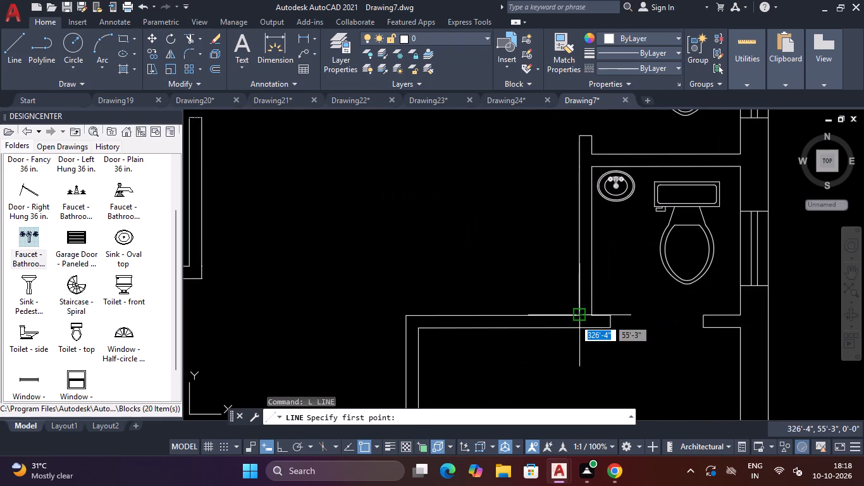
pyautogui.click(574, 319)
pyautogui.click(581, 329)
pyautogui.press('Escape')
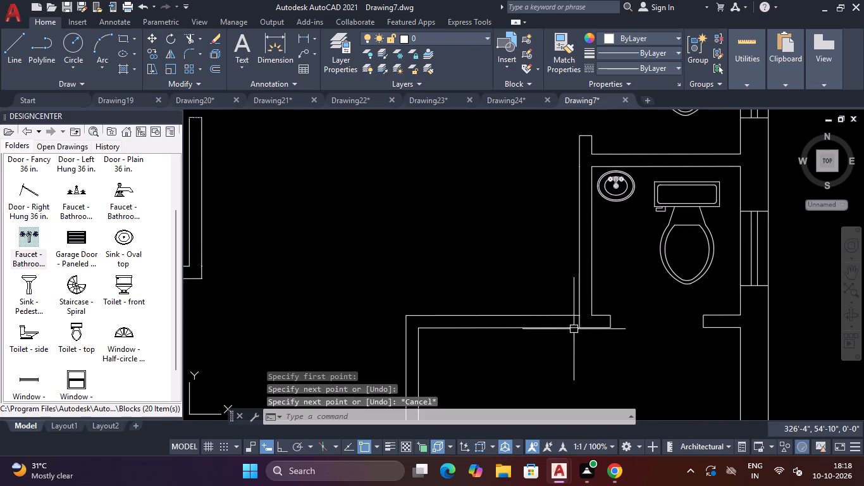
pyautogui.press('space')
pyautogui.scroll(3, 416, 330)
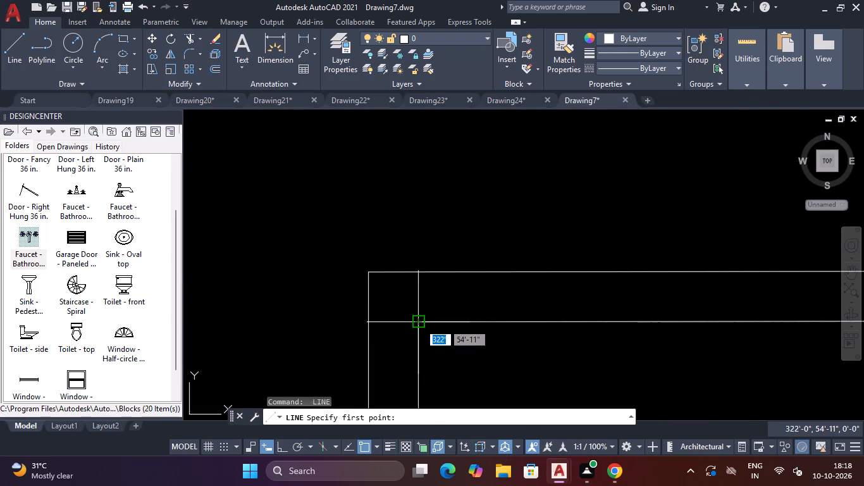
pyautogui.click(419, 323)
pyautogui.click(419, 272)
pyautogui.press('Escape')
pyautogui.scroll(-2, 453, 292)
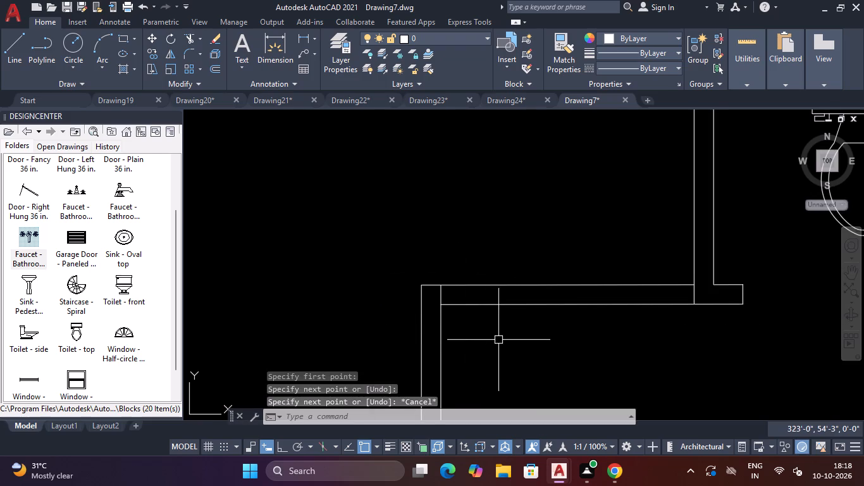
# Trim both top wall lines of the lower-right room between the two short vertical lines to open it to the hall.
pyautogui.write('TR')
pyautogui.press('space')
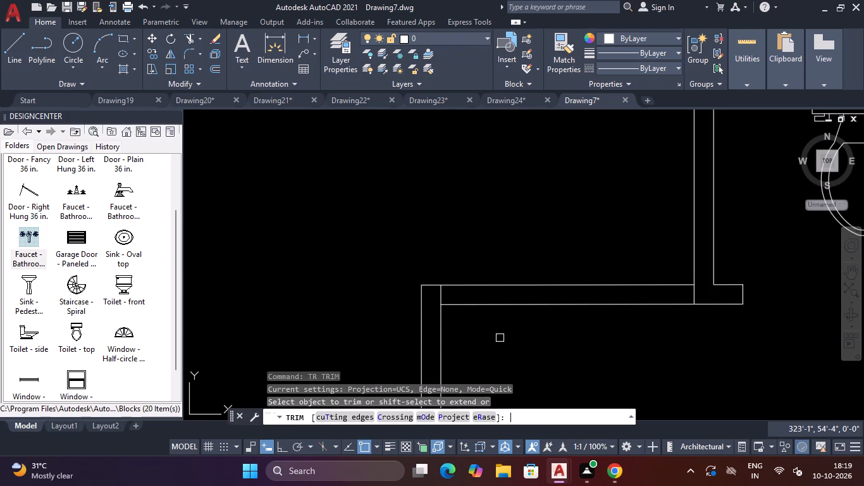
pyautogui.click(499, 338)
pyautogui.click(504, 242)
pyautogui.scroll(-4, 505, 242)
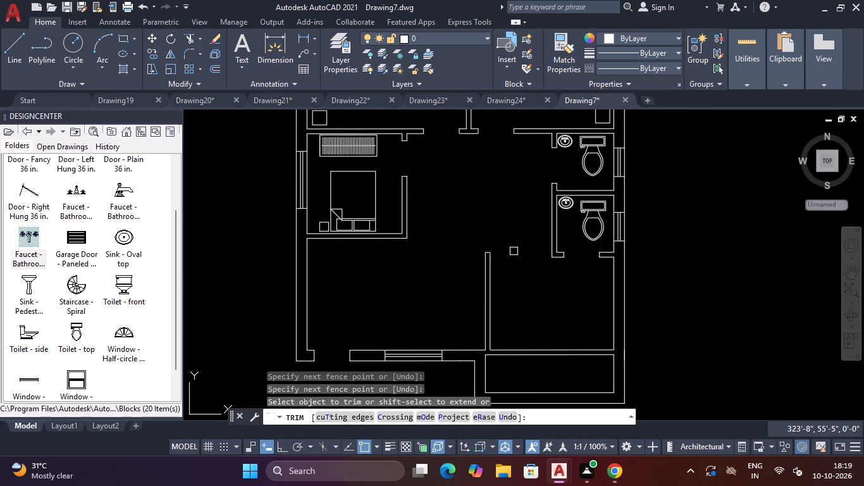
pyautogui.press('Escape')
pyautogui.press('Escape')
pyautogui.press('Escape')
pyautogui.press('Escape')
pyautogui.press('Escape')
pyautogui.press('Escape')
pyautogui.press('Escape')
pyautogui.press('Escape')
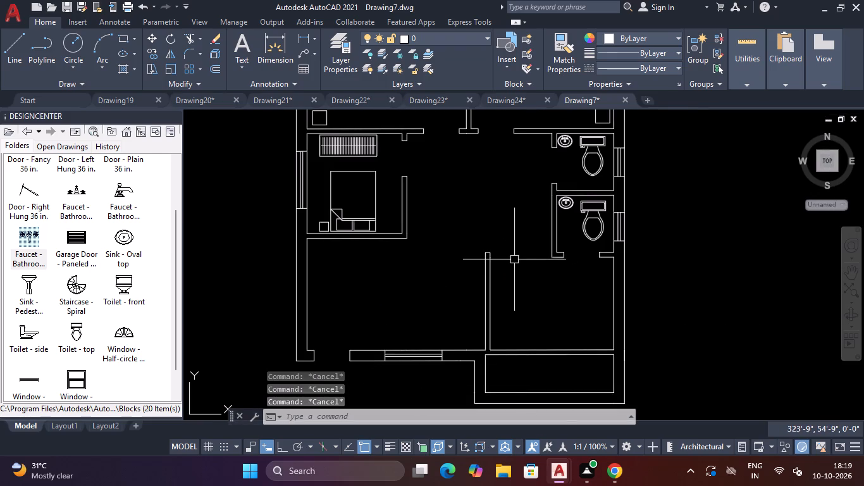
# Draw a short vertical line across the lower-right room's bottom wall, near the room's lower-left corner.
pyautogui.press('l')
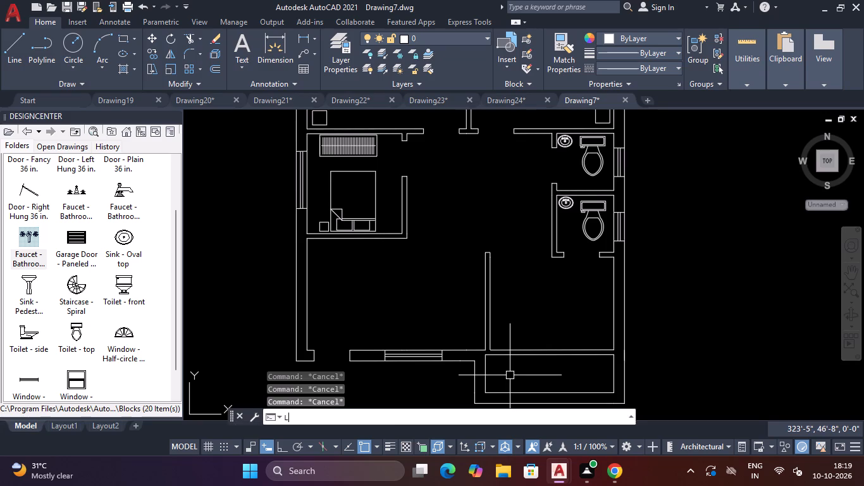
pyautogui.press('space')
pyautogui.scroll(3, 506, 370)
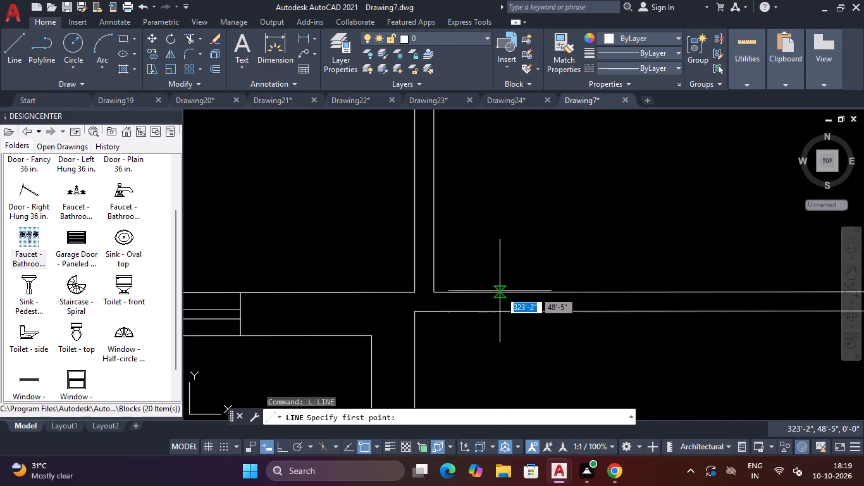
pyautogui.click(523, 292)
pyautogui.click(527, 316)
pyautogui.press('Escape')
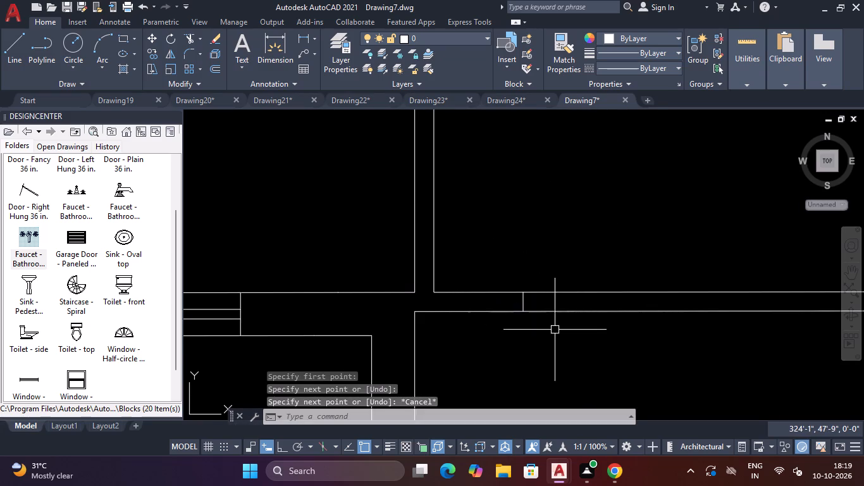
# Offset the short line across the bottom wall 2'-6" to the right to mark the door width.
pyautogui.scroll(-3, 555, 330)
pyautogui.write('O')
pyautogui.press('space')
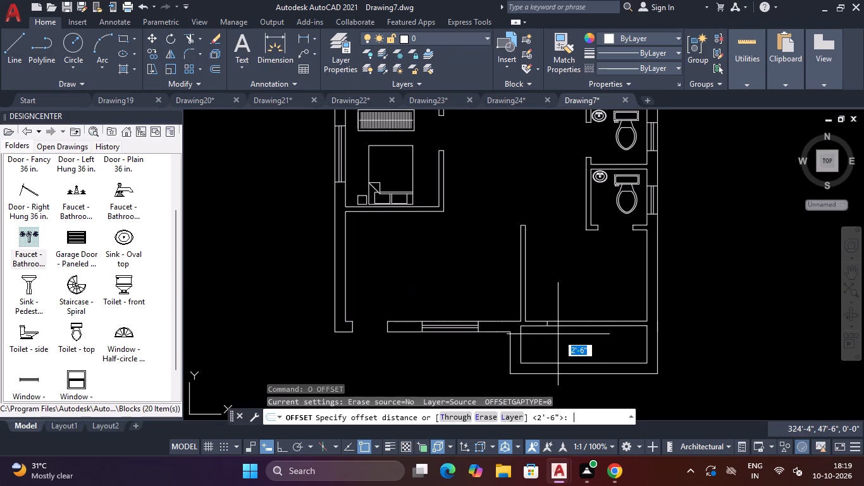
pyautogui.press('Return')
pyautogui.scroll(3, 553, 333)
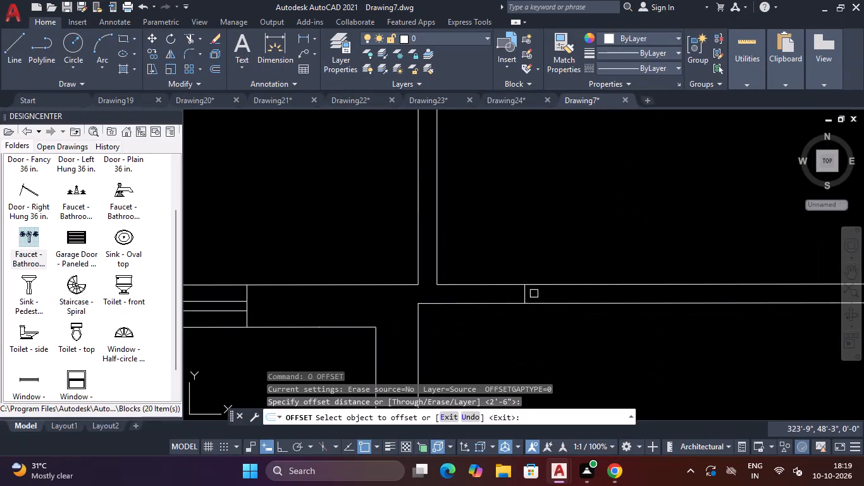
pyautogui.click(523, 292)
pyautogui.click(578, 287)
pyautogui.press('Escape')
pyautogui.press('Escape')
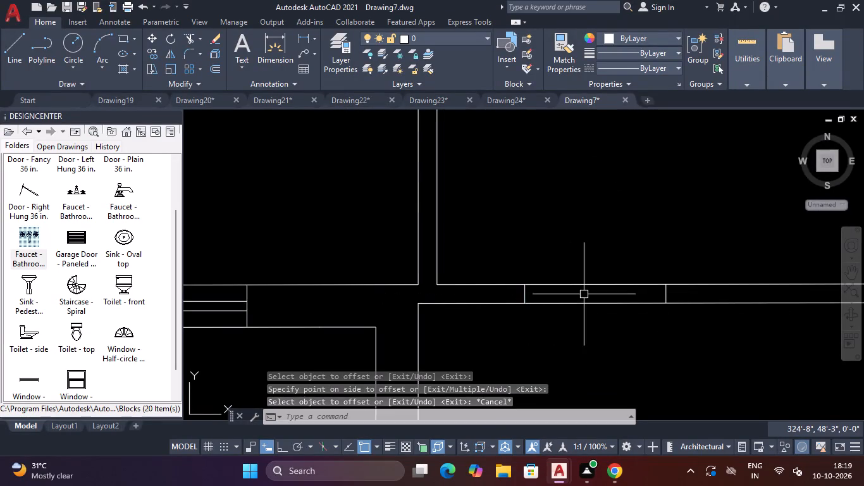
# Trim both bottom wall lines of the lower-right room between the two marks to open the doorway to the strip below.
pyautogui.write('TR')
pyautogui.press('space')
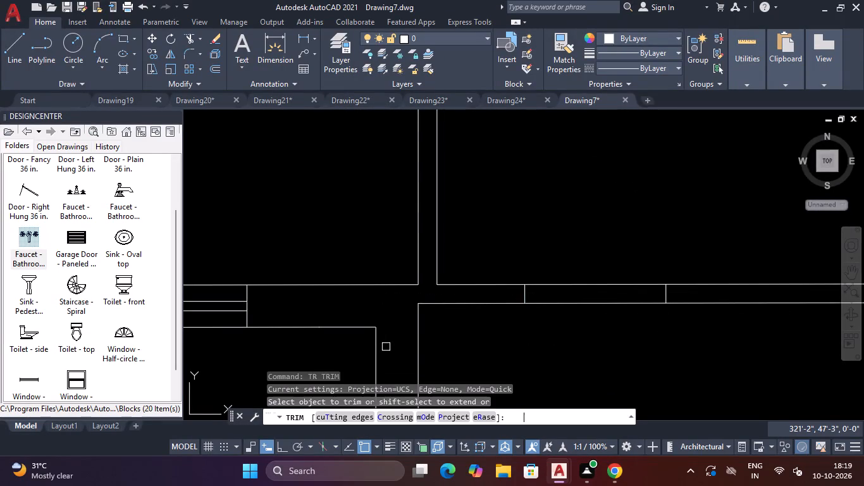
pyautogui.click(592, 268)
pyautogui.click(592, 307)
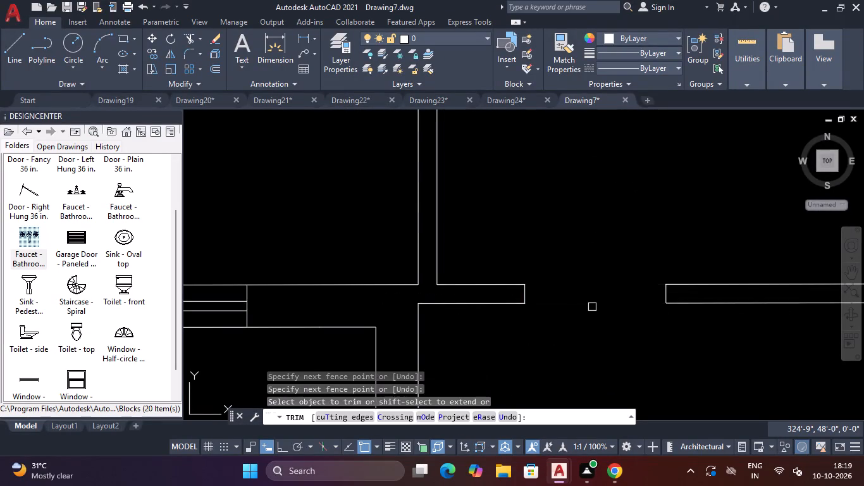
pyautogui.scroll(-4, 594, 293)
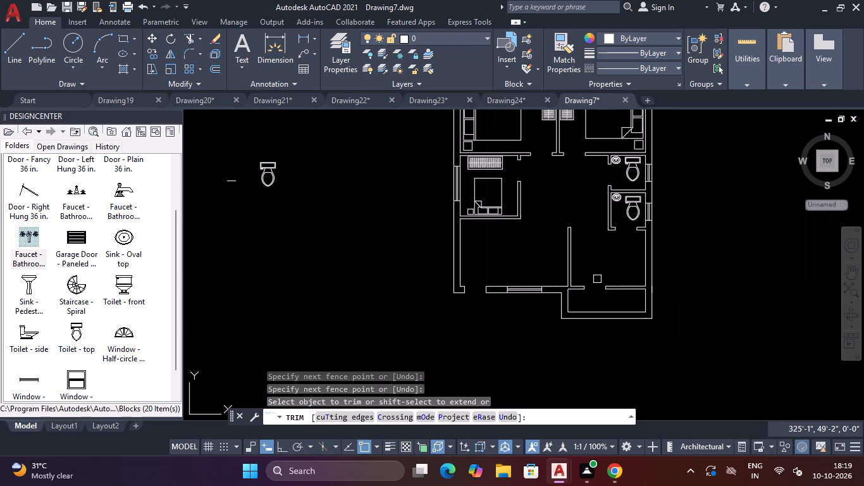
pyautogui.press('Escape')
pyautogui.press('Escape')
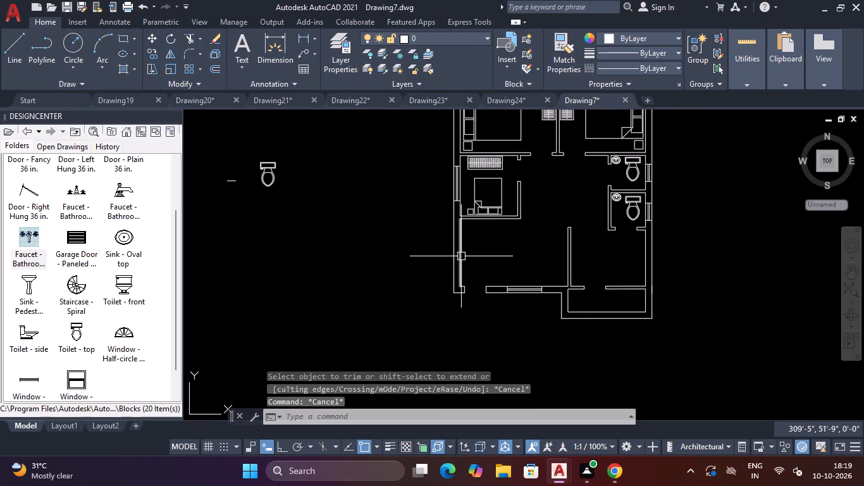
# Copy the six-seat dining table from Drawing24 and paste it into the hall of the Drawing7 plan.
pyautogui.scroll(-2, 481, 242)
pyautogui.scroll(2, 493, 221)
pyautogui.scroll(-2, 493, 212)
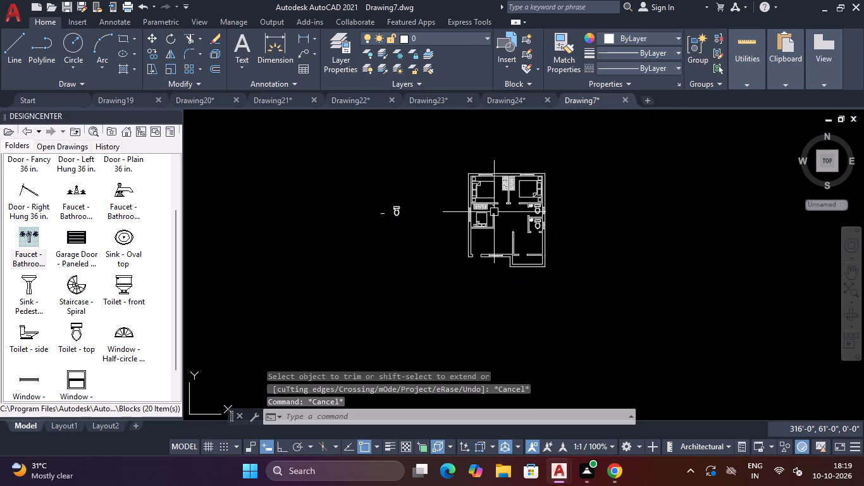
pyautogui.scroll(2, 496, 202)
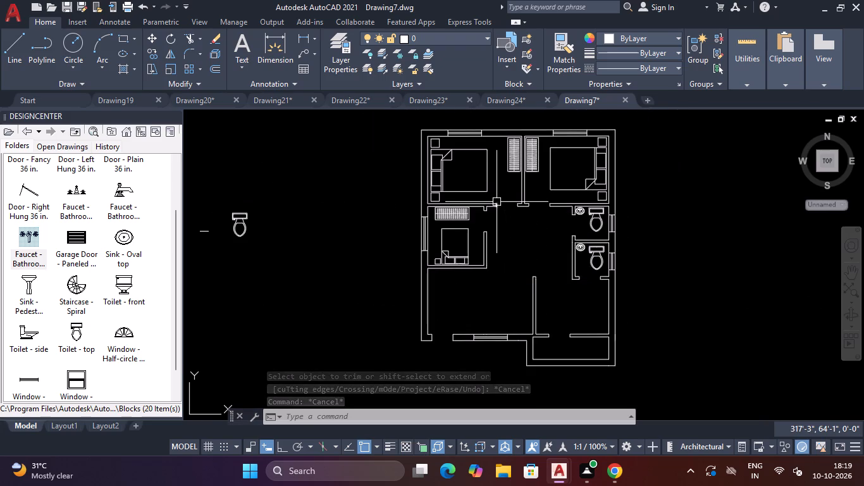
pyautogui.scroll(-1, 498, 207)
pyautogui.click(531, 96)
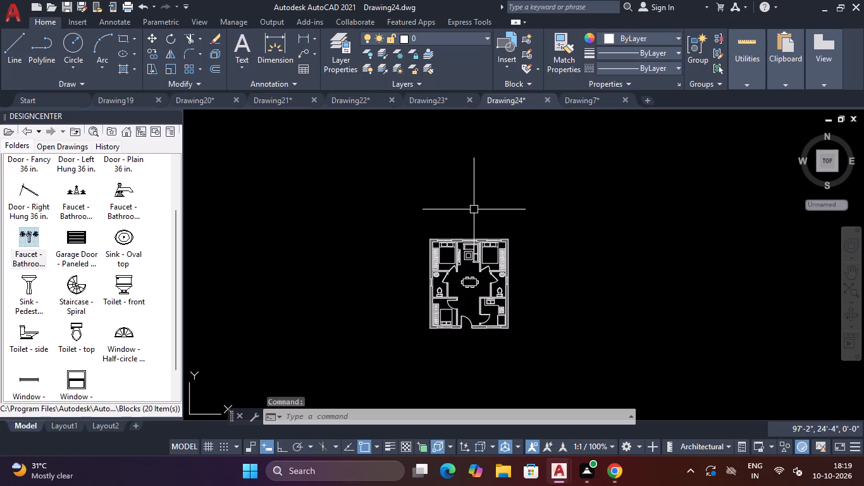
pyautogui.scroll(3, 470, 293)
pyautogui.click(509, 227)
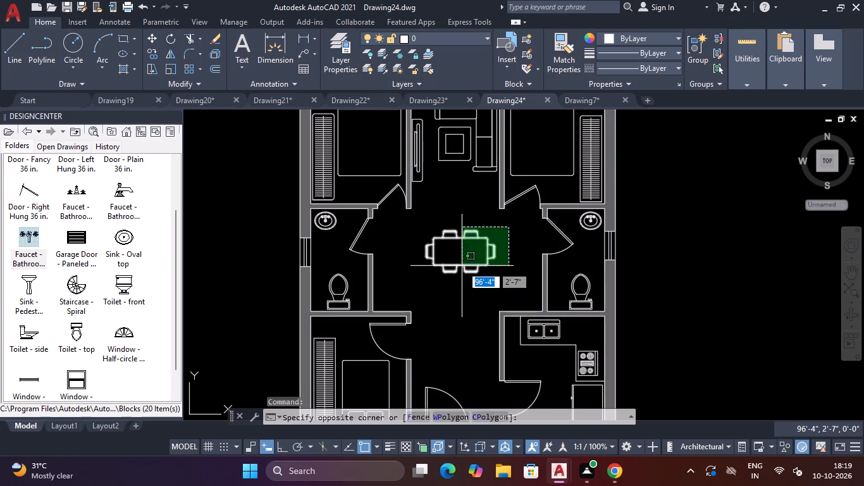
pyautogui.click(462, 266)
pyautogui.hotkey('ctrl', 'c')
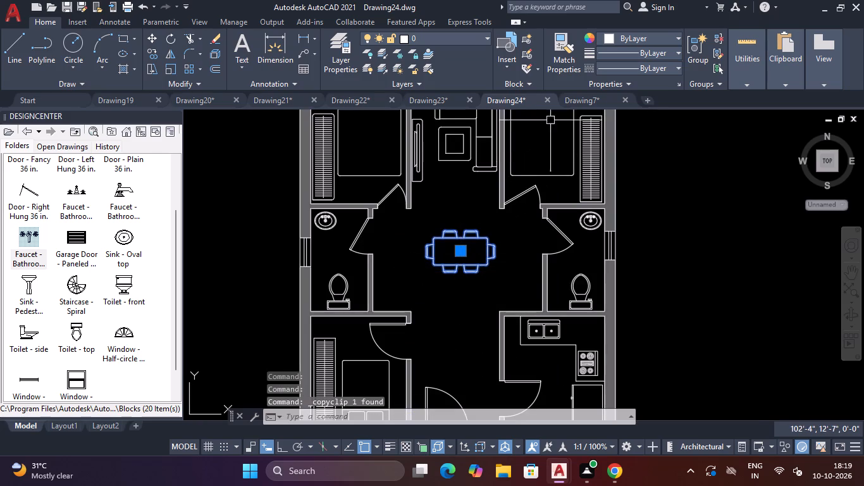
pyautogui.click(575, 92)
pyautogui.click(581, 102)
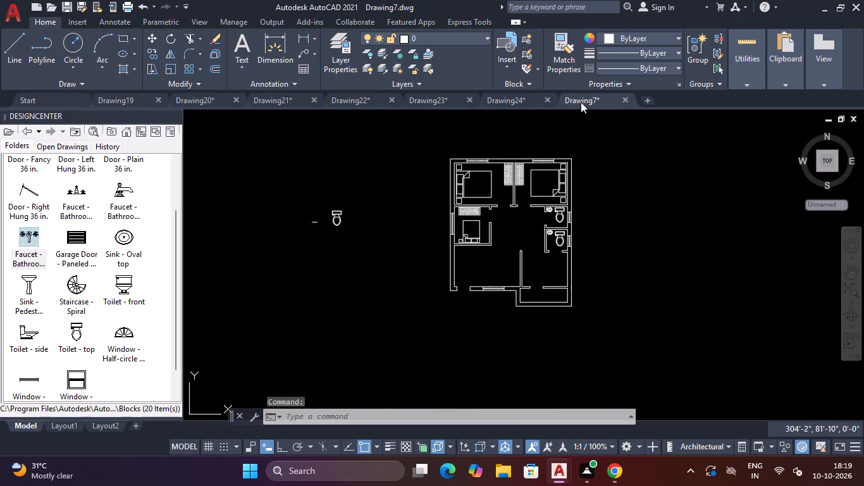
pyautogui.hotkey('ctrl', 'v')
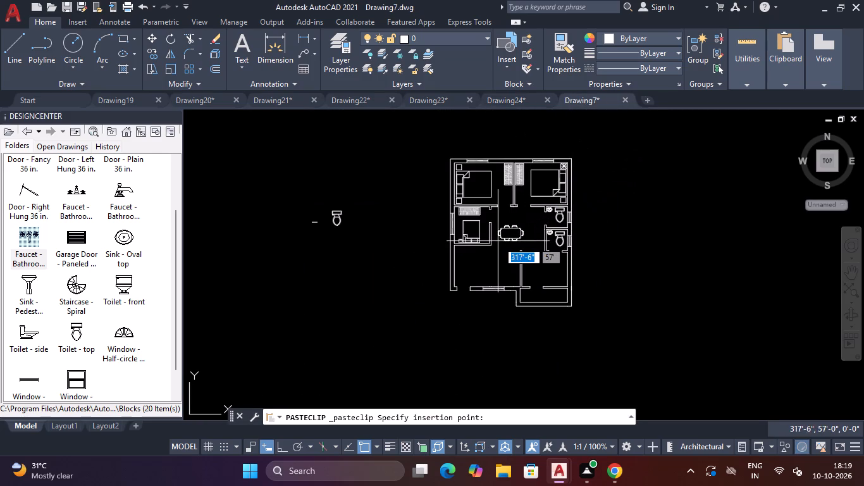
pyautogui.scroll(3, 497, 241)
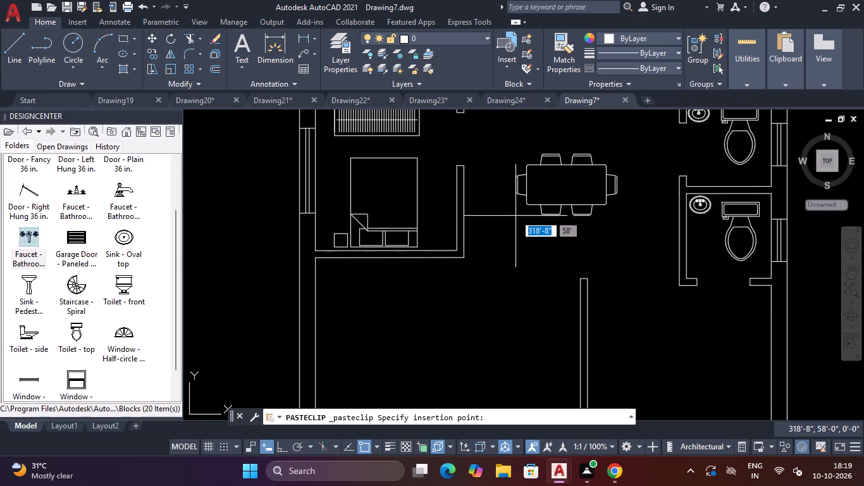
pyautogui.click(511, 208)
pyautogui.press('Escape')
# Rotate the dining table 270 degrees about its tabletop's upper-right corner so that its long side runs vertically.
pyautogui.click(633, 144)
pyautogui.click(549, 212)
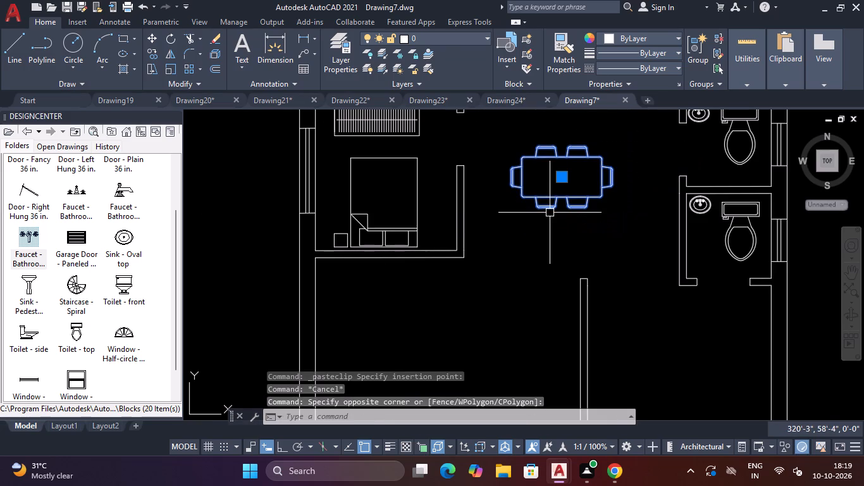
pyautogui.write('RO')
pyautogui.press('Return')
pyautogui.click(602, 154)
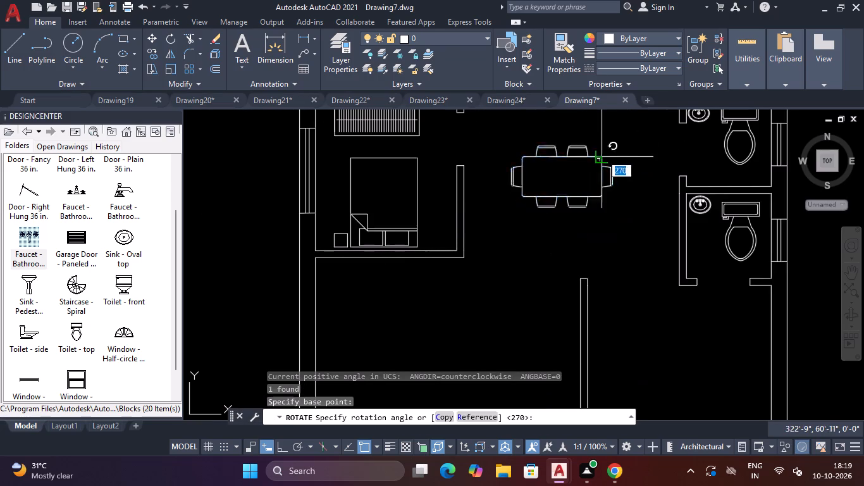
pyautogui.scroll(-3, 593, 230)
pyautogui.scroll(2, 593, 230)
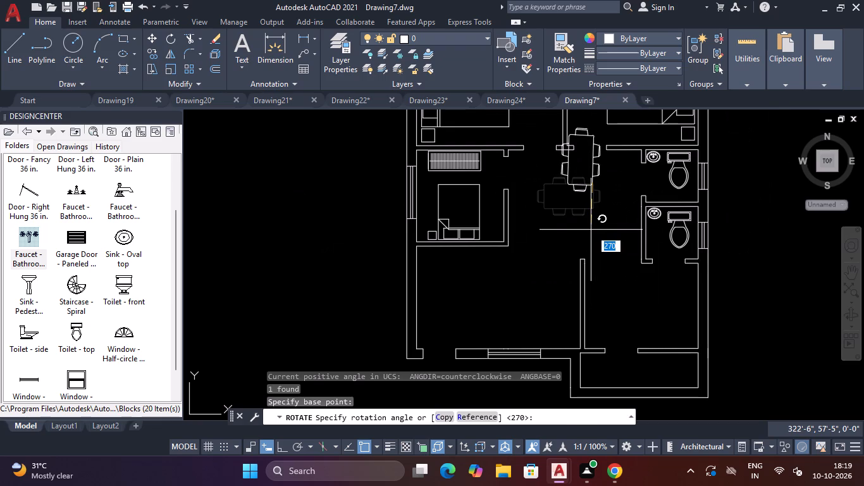
pyautogui.press('F8')
pyautogui.click(595, 230)
pyautogui.press('Escape')
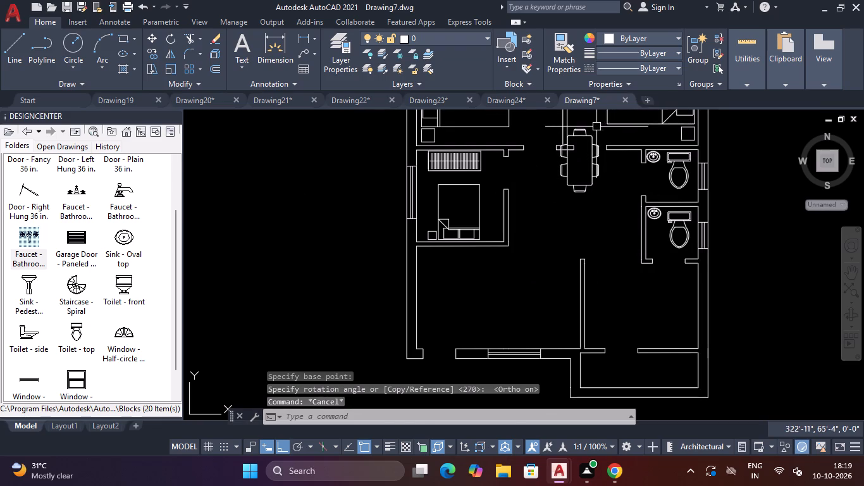
# Move the dining table down into the middle of the hall, between the small bedroom and the bathrooms.
pyautogui.click(596, 127)
pyautogui.click(583, 147)
pyautogui.write('M')
pyautogui.press('space')
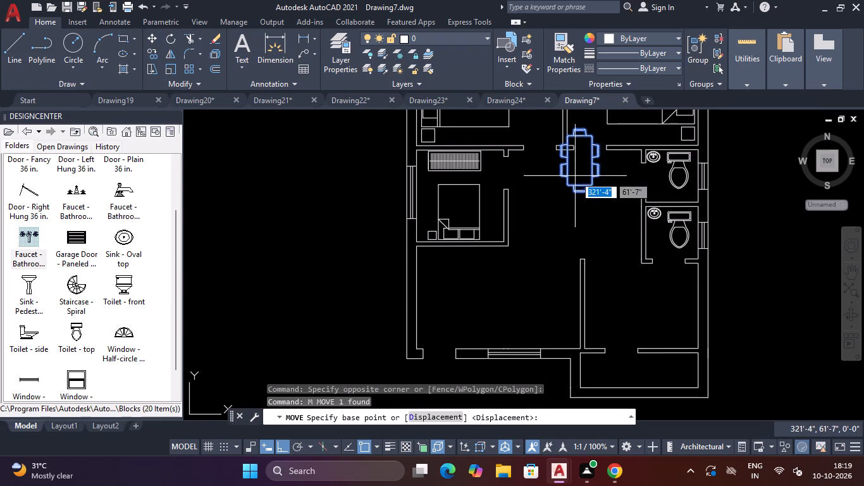
pyautogui.click(575, 176)
pyautogui.press('F8')
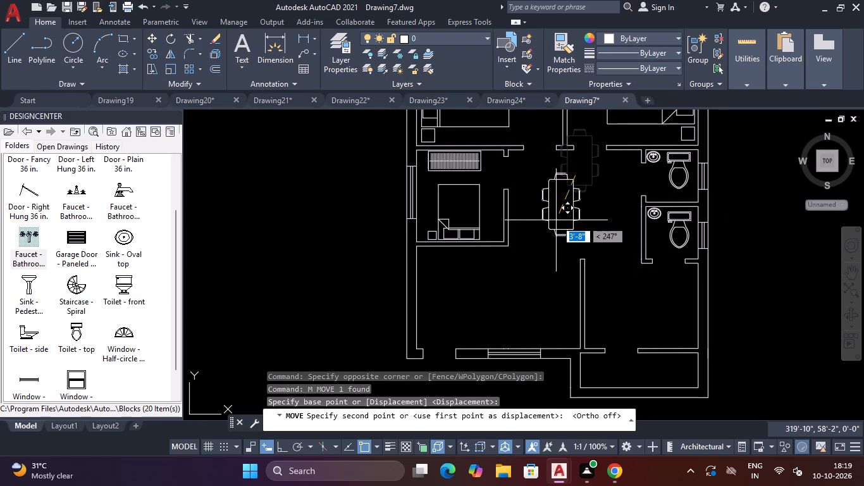
pyautogui.click(564, 218)
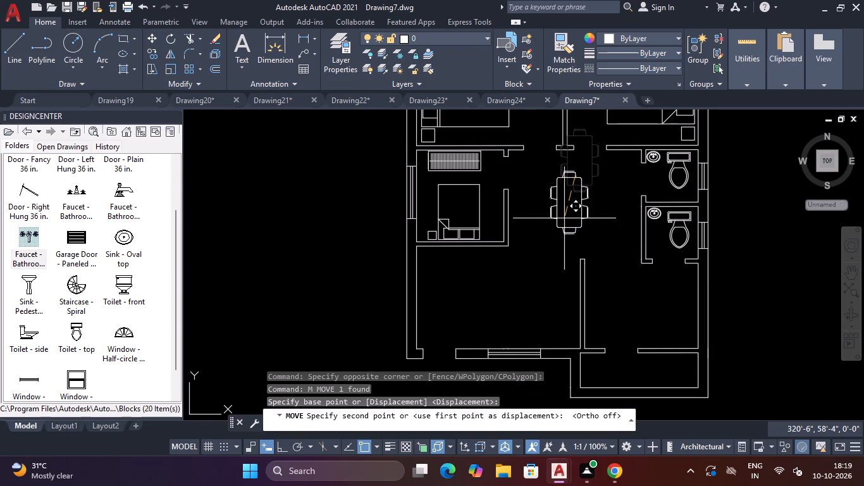
pyautogui.press('Escape')
# Copy the sofa, coffee table and TV unit from Drawing23 and paste them into the lower-left living room of Drawing7.
pyautogui.scroll(-3, 565, 216)
pyautogui.scroll(2, 567, 209)
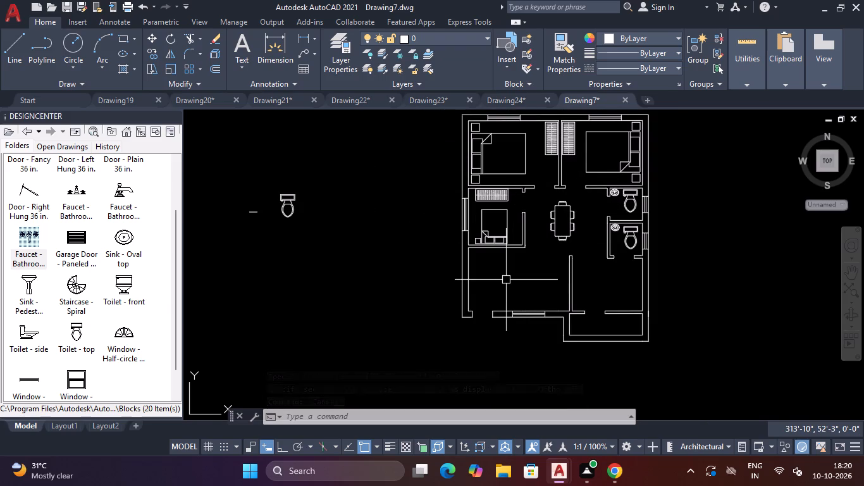
pyautogui.click(457, 92)
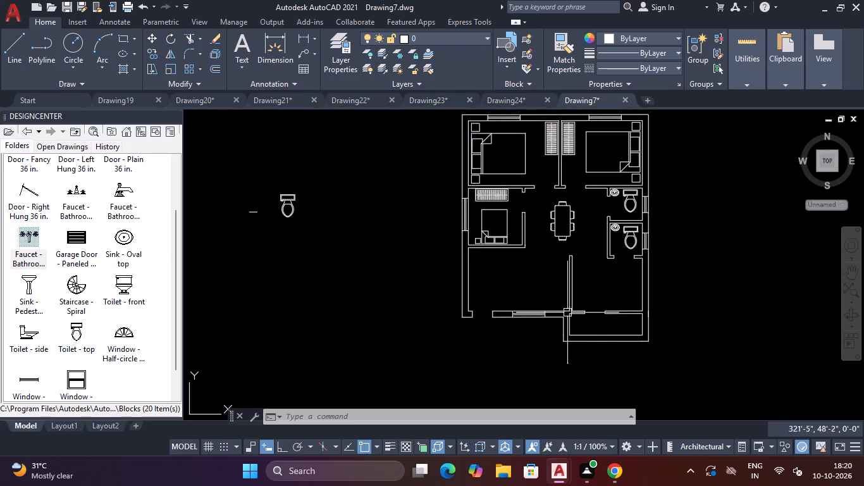
pyautogui.click(443, 95)
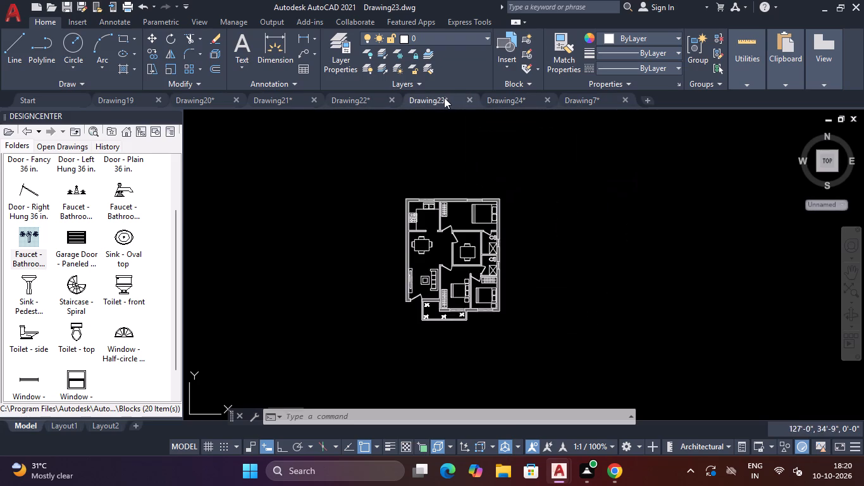
pyautogui.scroll(4, 438, 278)
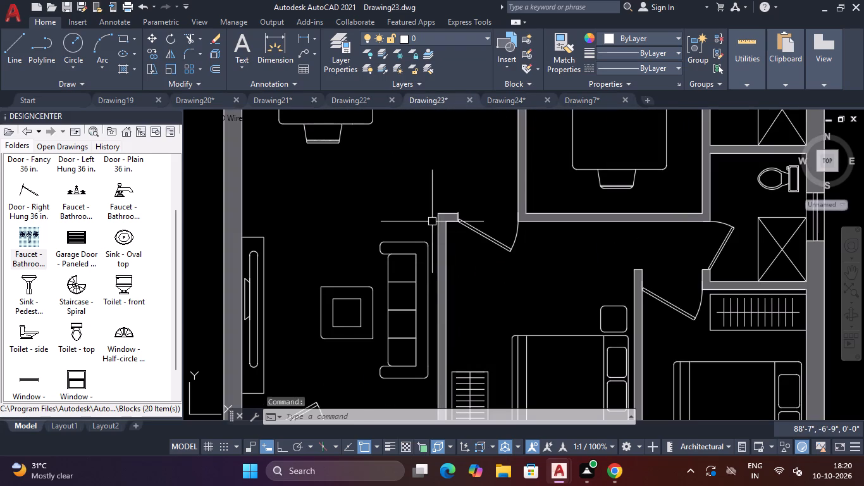
pyautogui.click(425, 208)
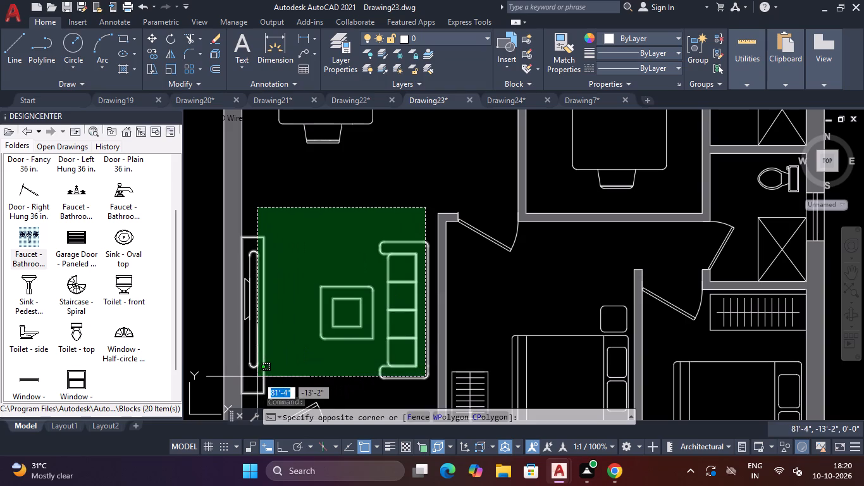
pyautogui.click(247, 378)
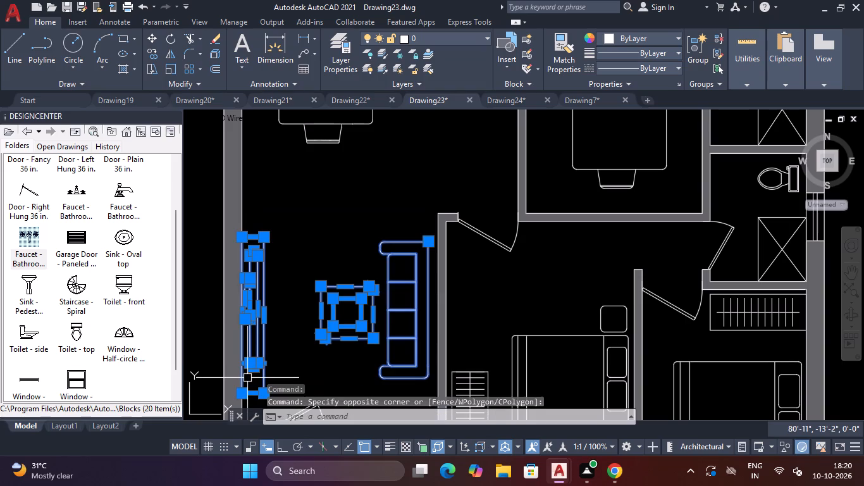
pyautogui.hotkey('ctrl', 'c')
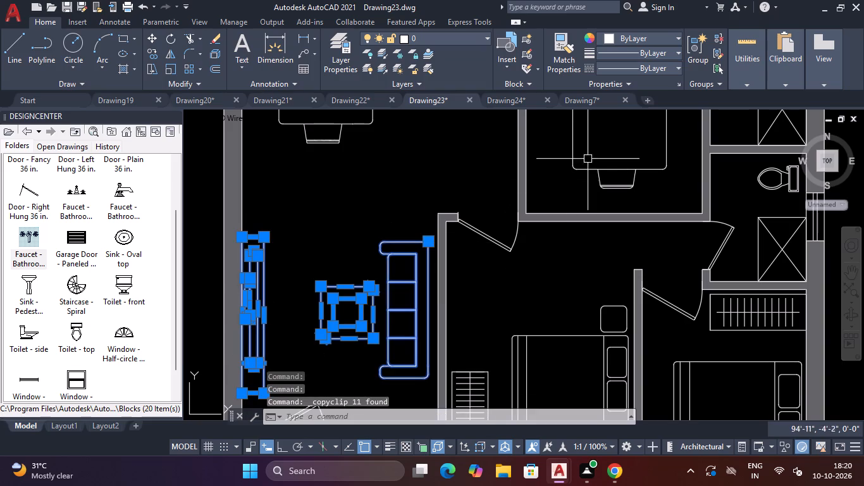
pyautogui.click(595, 103)
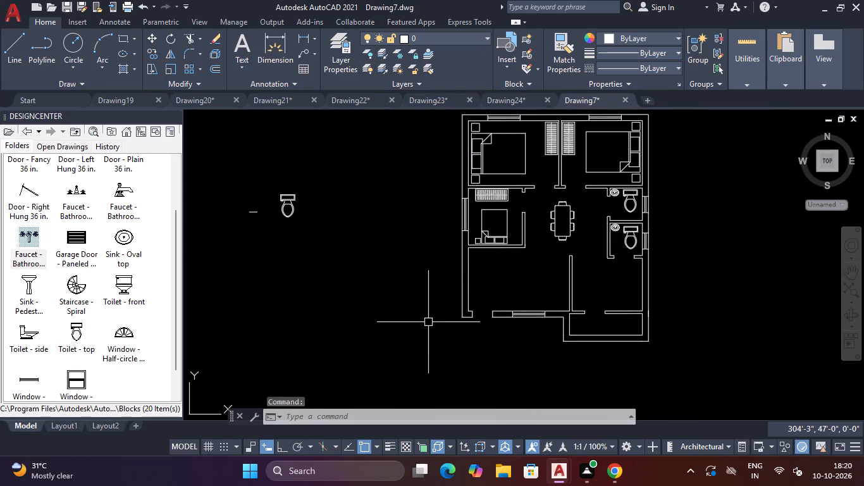
pyautogui.hotkey('ctrl', 'v')
pyautogui.scroll(2, 467, 310)
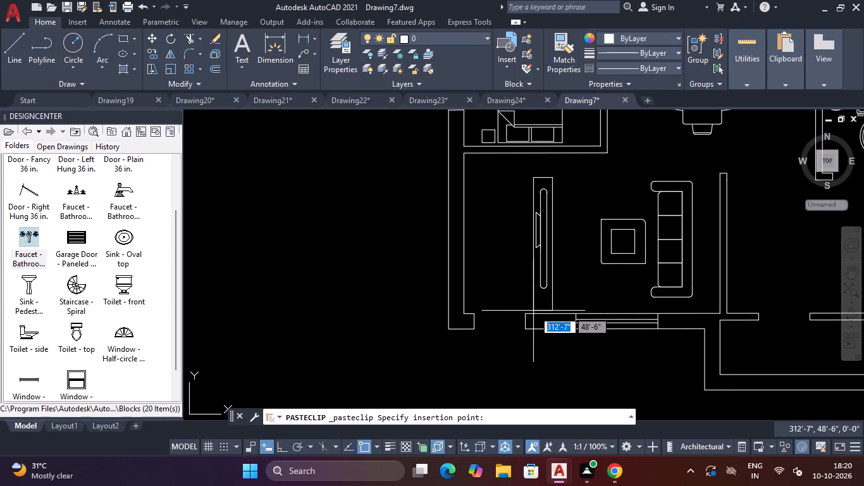
pyautogui.click(554, 315)
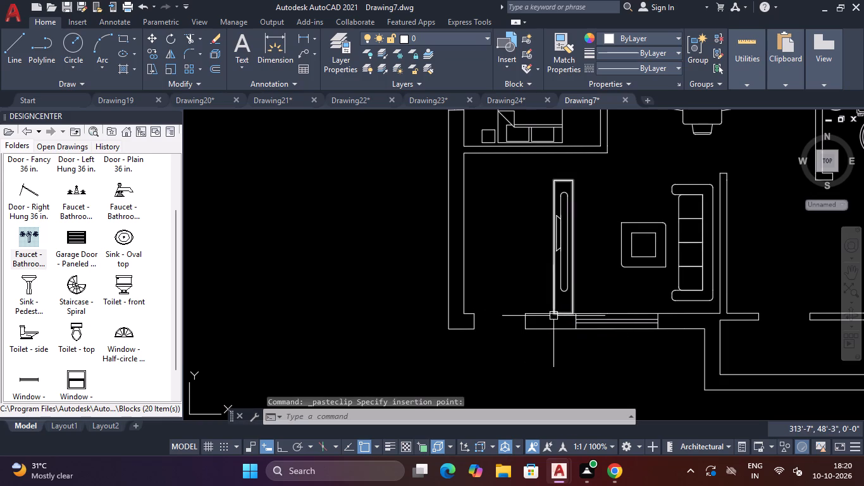
# Move the pasted TV unit against the inner face of the living room's left outer wall.
pyautogui.press('Escape')
pyautogui.moveTo(581, 170); pyautogui.dragTo(577, 182)
pyautogui.click(544, 256)
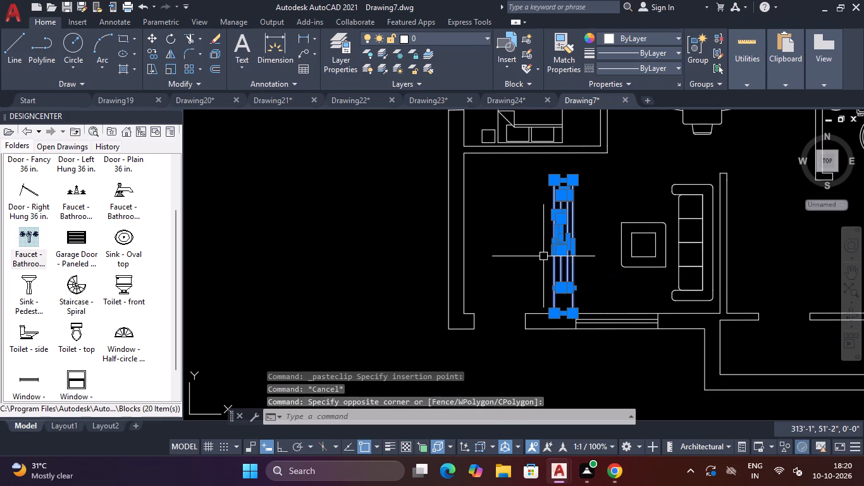
pyautogui.write('M')
pyautogui.press('space')
pyautogui.click(553, 240)
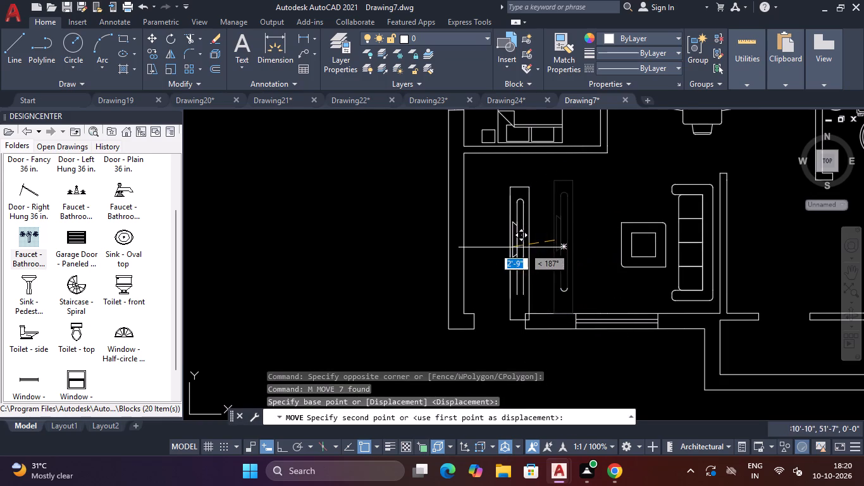
pyautogui.click(464, 231)
pyautogui.press('Escape')
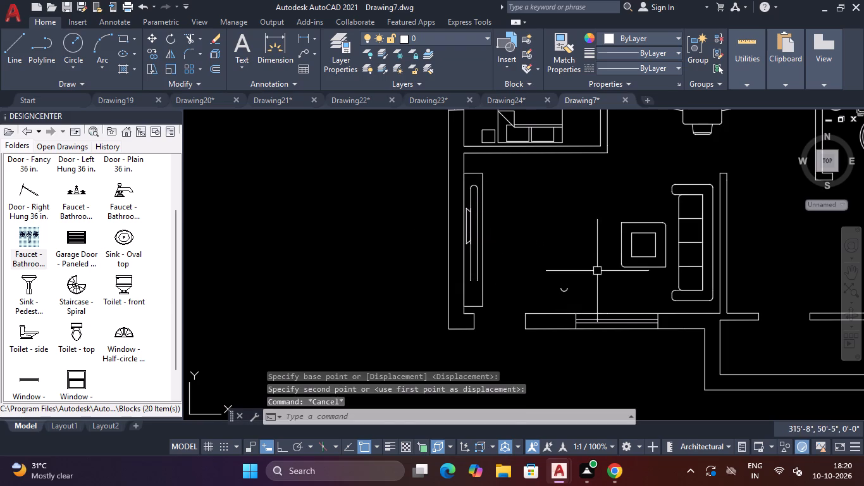
# Move the leftover small arc onto the open lower end of the TV outline in the relocated TV unit.
pyautogui.moveTo(598, 271); pyautogui.dragTo(583, 287)
pyautogui.click(550, 303)
pyautogui.write('M')
pyautogui.press('space')
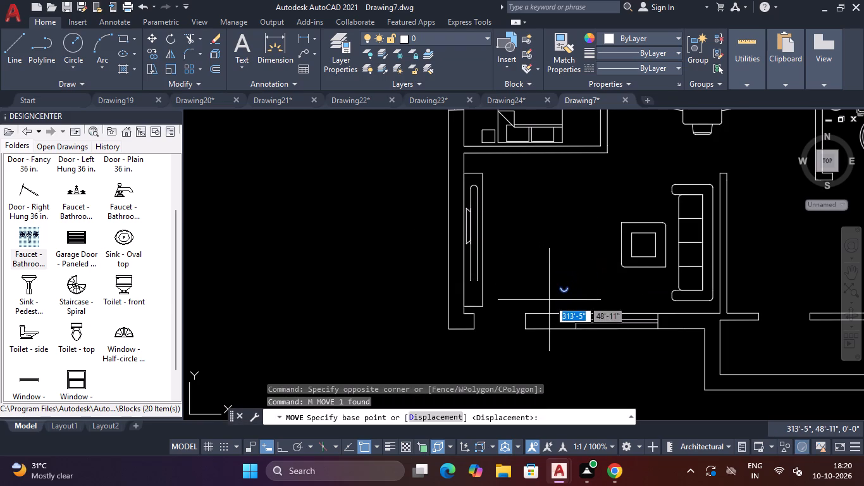
pyautogui.scroll(3, 552, 291)
pyautogui.click(607, 283)
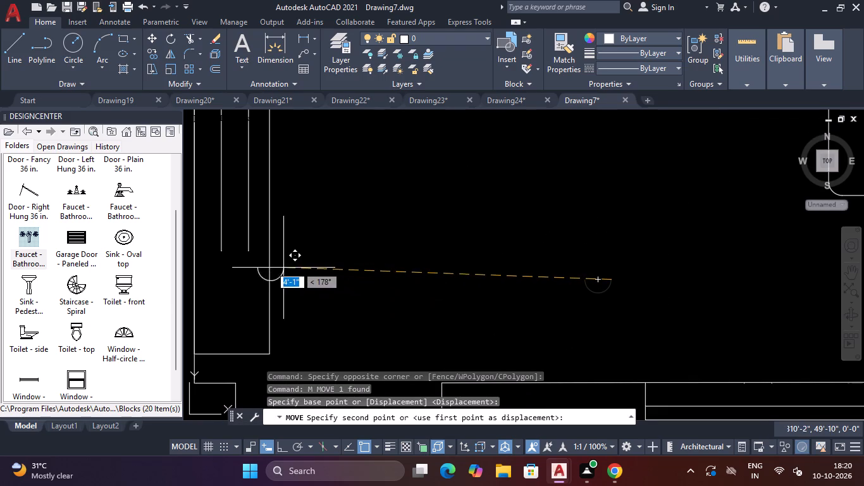
pyautogui.click(247, 254)
pyautogui.scroll(-3, 260, 258)
pyautogui.press('Escape')
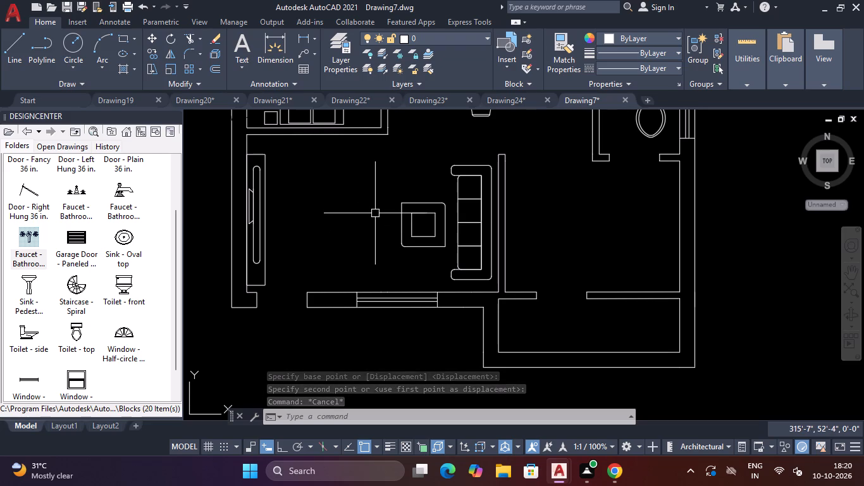
# Insert a Door - Imperial block from the architectural tool palette in the empty space to the lower left of the plan.
pyautogui.scroll(-3, 480, 191)
pyautogui.scroll(1, 498, 187)
pyautogui.scroll(-2, 499, 185)
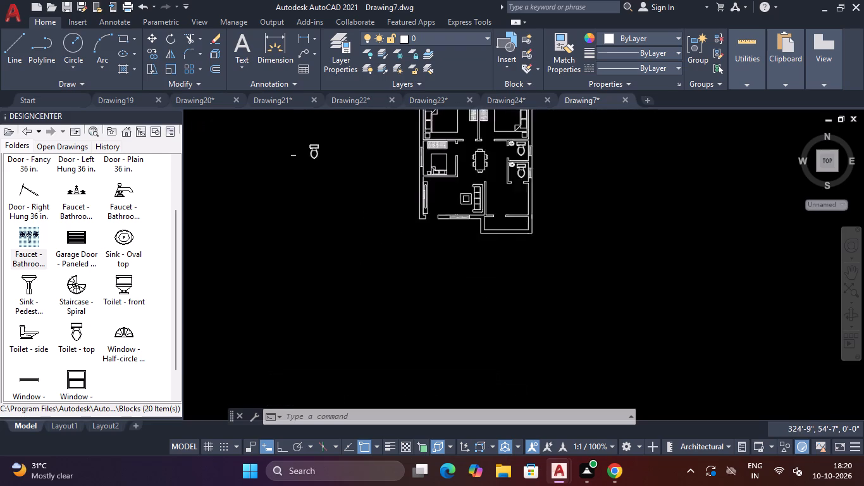
pyautogui.scroll(2, 496, 170)
pyautogui.scroll(-2, 496, 169)
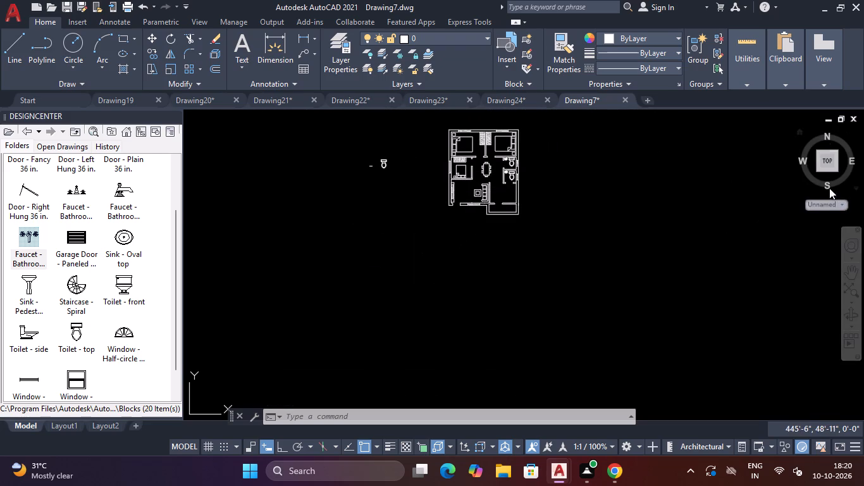
pyautogui.hotkey('ctrl', '3')
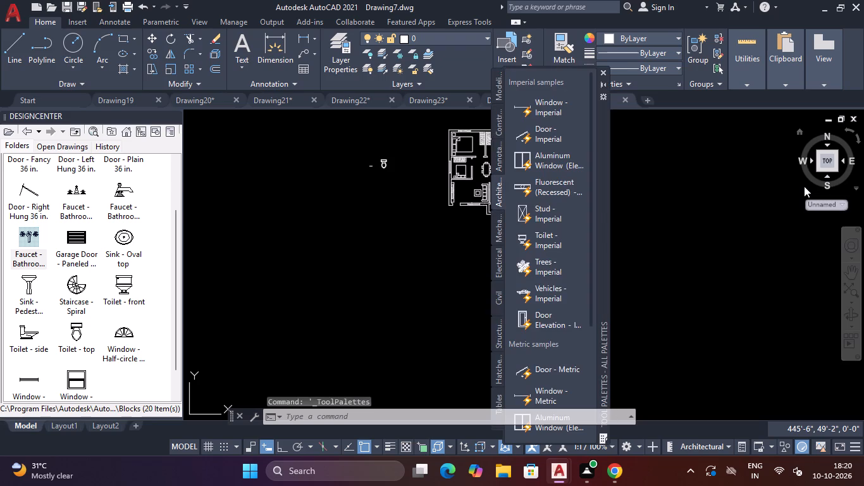
pyautogui.click(536, 129)
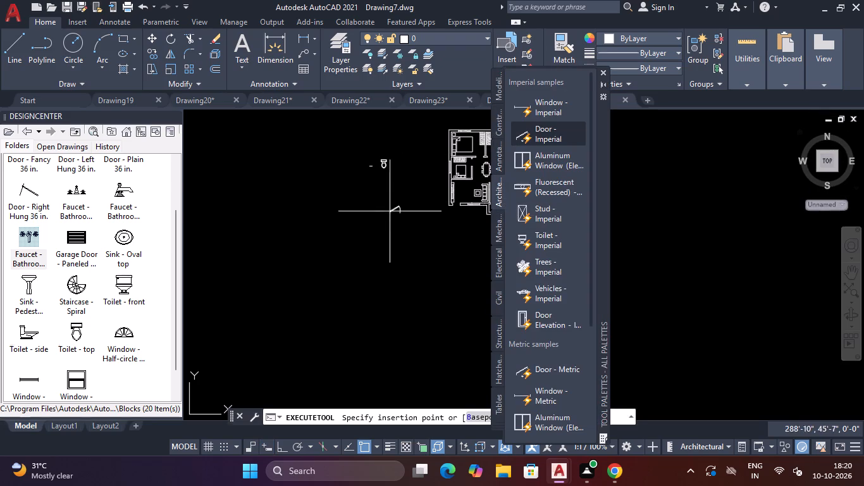
pyautogui.click(378, 228)
pyautogui.press('Escape')
pyautogui.click(603, 68)
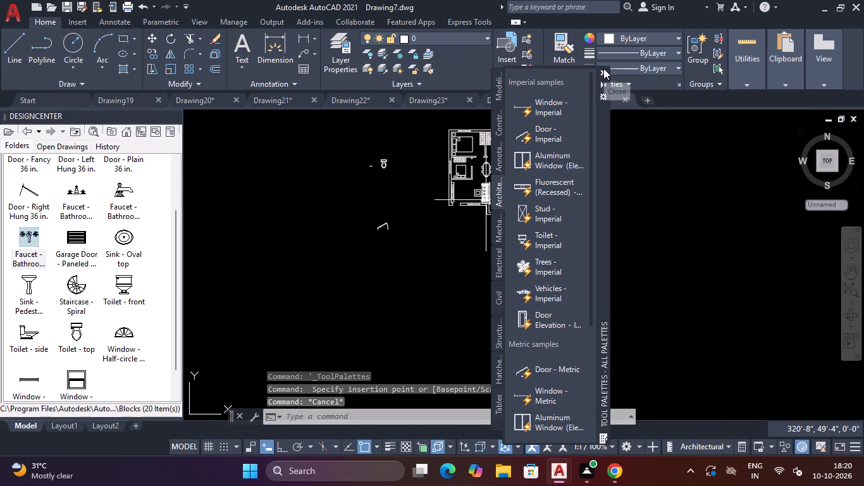
# Measure the width of the entrance opening in the living room's bottom wall.
pyautogui.scroll(4, 450, 213)
pyautogui.scroll(-3, 462, 206)
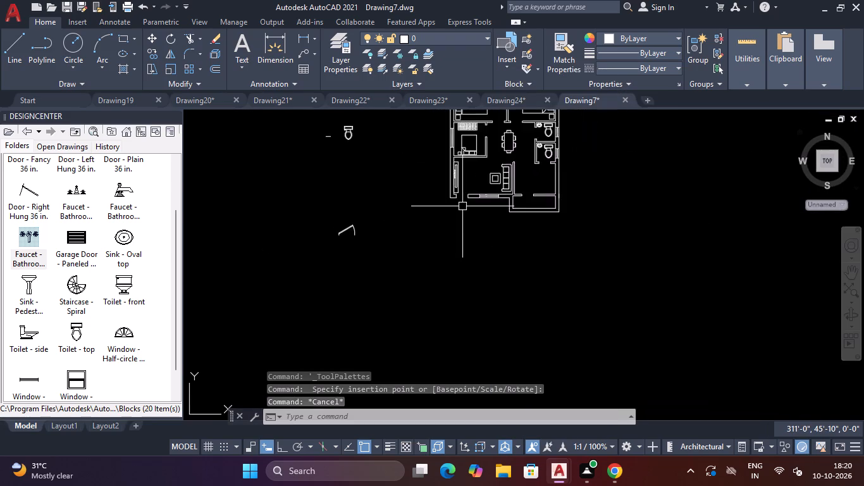
pyautogui.scroll(1, 462, 206)
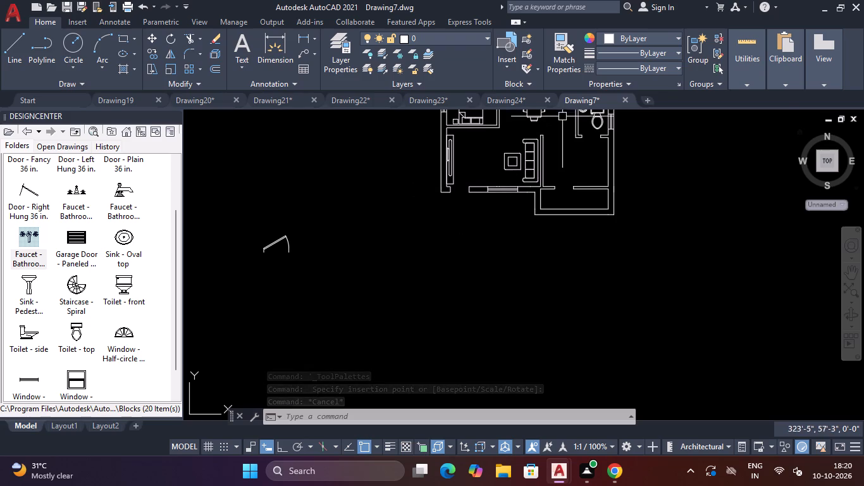
pyautogui.click(752, 104)
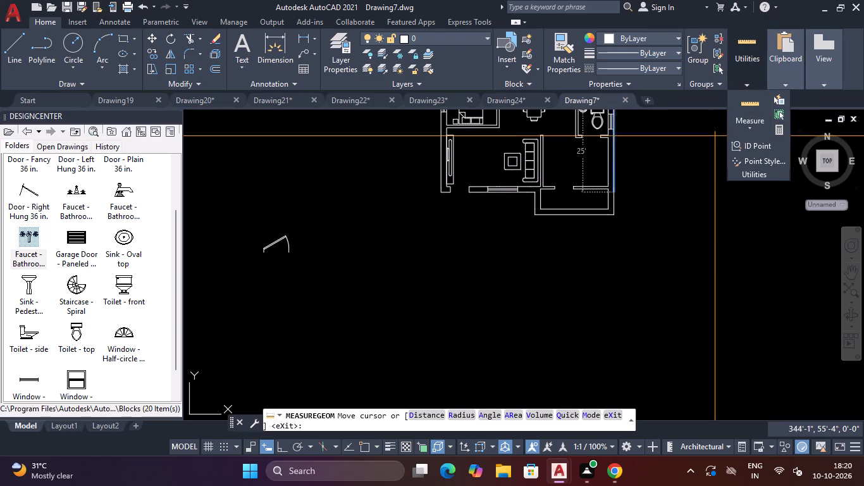
pyautogui.scroll(3, 562, 166)
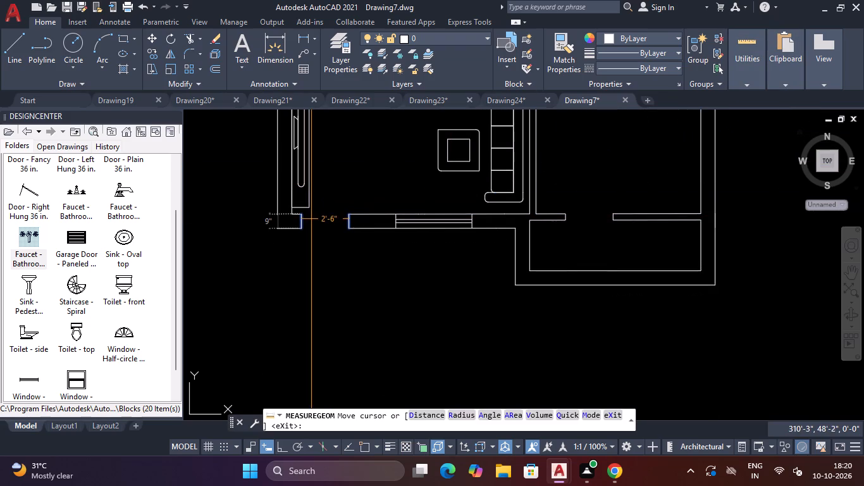
pyautogui.press('Escape')
# Draw a horizontal 2'6" reference line just below the inserted door block.
pyautogui.scroll(-3, 315, 220)
pyautogui.scroll(-2, 229, 251)
pyautogui.scroll(2, 202, 271)
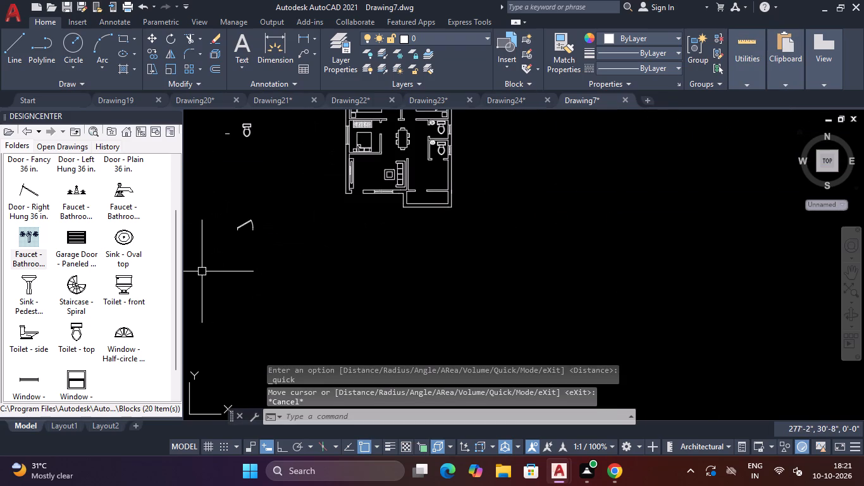
pyautogui.write('L')
pyautogui.press('space')
pyautogui.scroll(2, 227, 249)
pyautogui.click(249, 222)
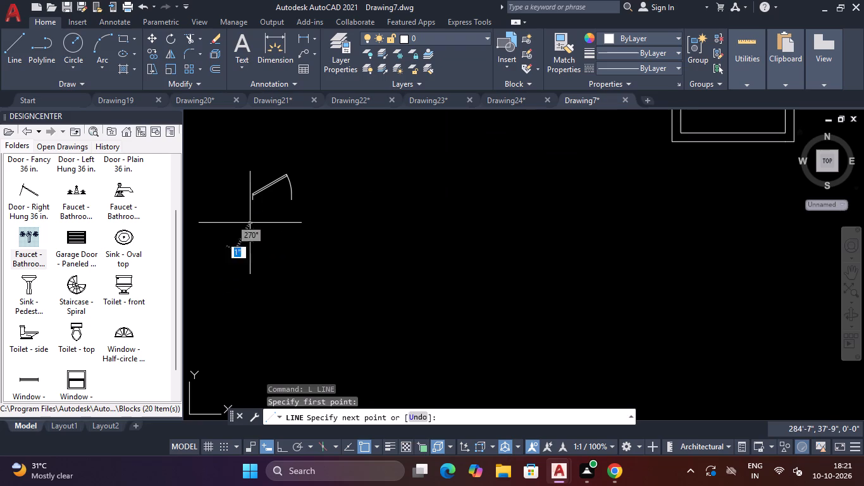
pyautogui.press('F8')
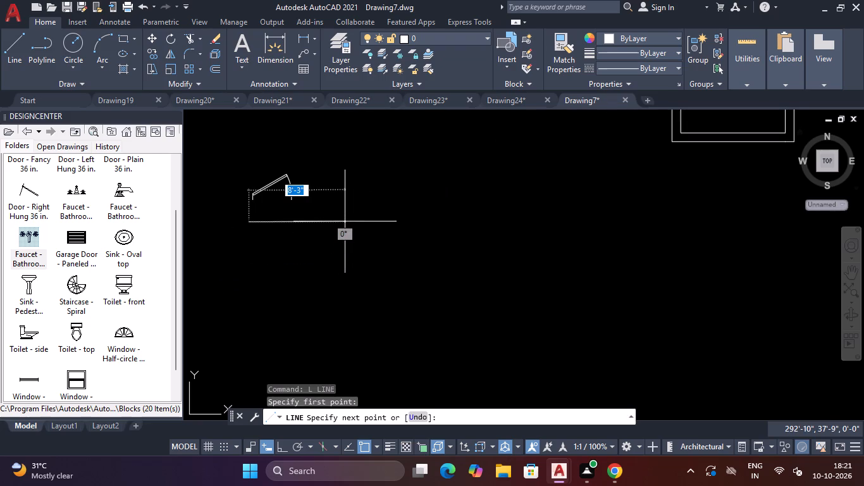
pyautogui.write("2'")
pyautogui.press('6')
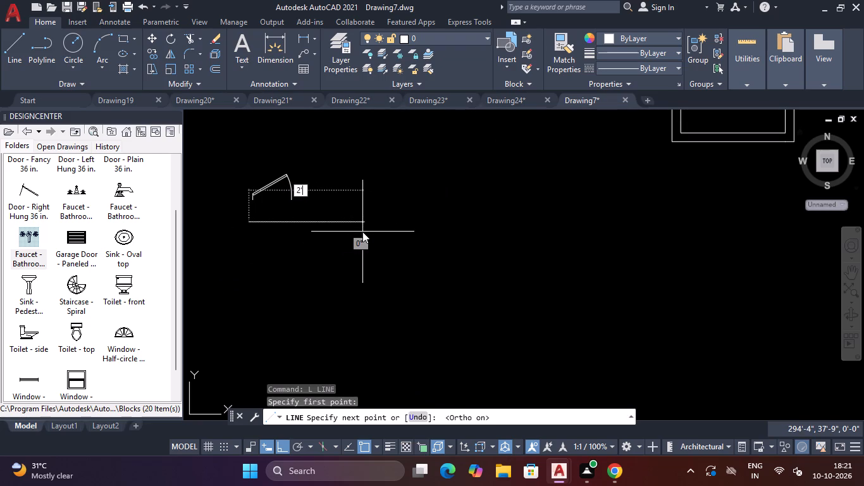
pyautogui.hotkey('shift', '"')
pyautogui.press('Return')
pyautogui.press('Escape')
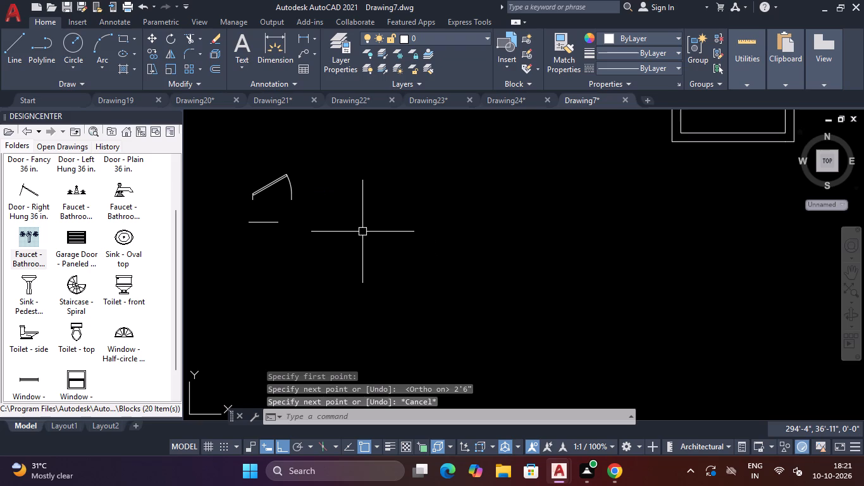
# Scale the door block by reference, from its full opening width to the length of the 2'6" line.
pyautogui.scroll(1, 330, 199)
pyautogui.click(306, 166)
pyautogui.click(253, 185)
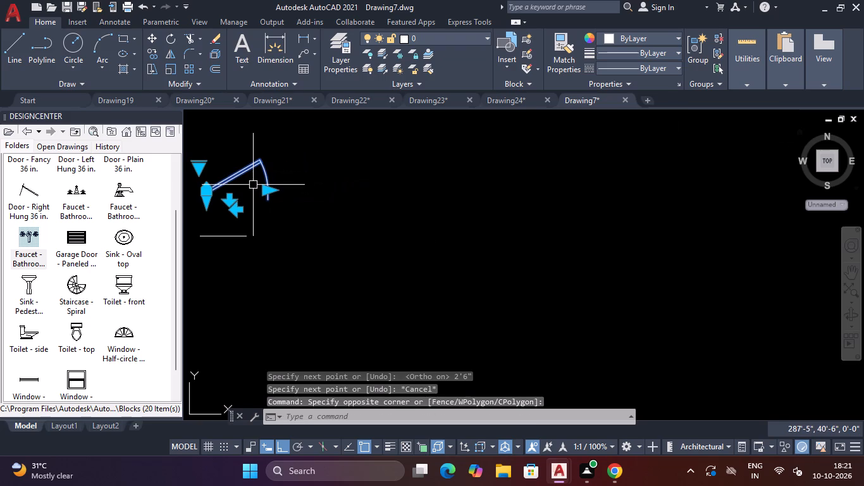
pyautogui.write('SC')
pyautogui.press('space')
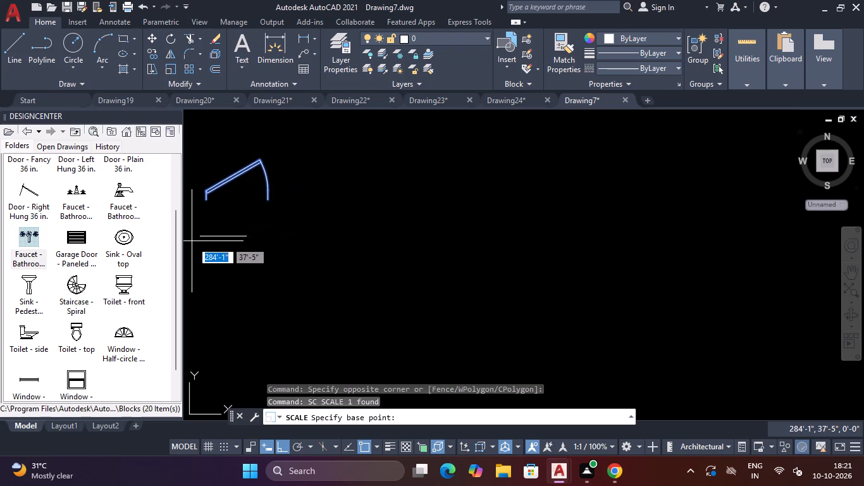
pyautogui.click(197, 238)
pyautogui.write('R')
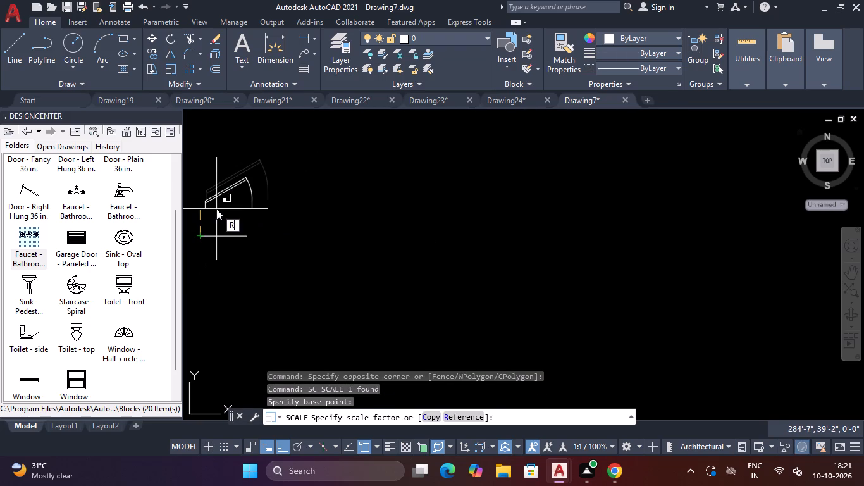
pyautogui.press('space')
pyautogui.click(206, 204)
pyautogui.click(269, 202)
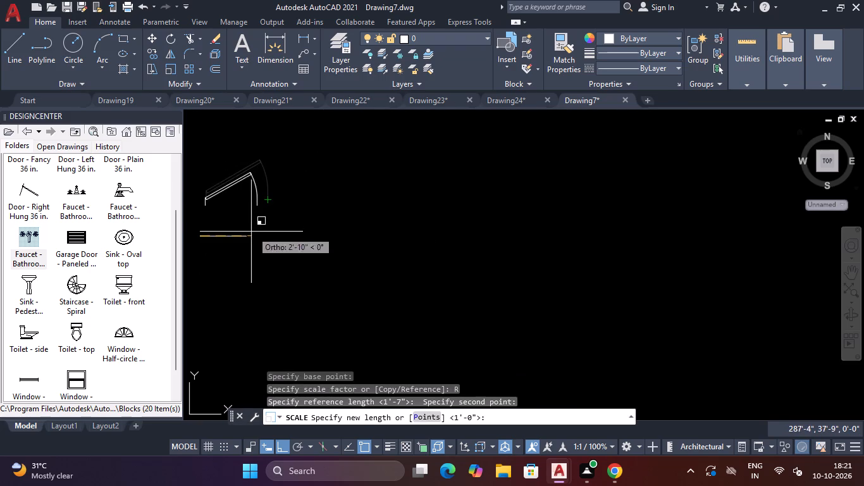
pyautogui.click(247, 239)
pyautogui.press('Escape')
# Copy the scaled door by its hinge-side lower corner into the living room's entrance opening and the lower-right room's bottom opening.
pyautogui.click(267, 182)
pyautogui.click(227, 205)
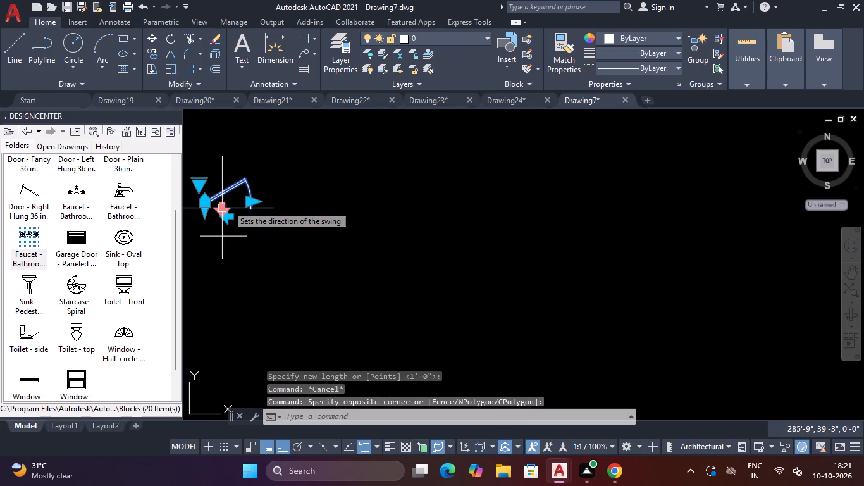
pyautogui.write('CO')
pyautogui.press('Return')
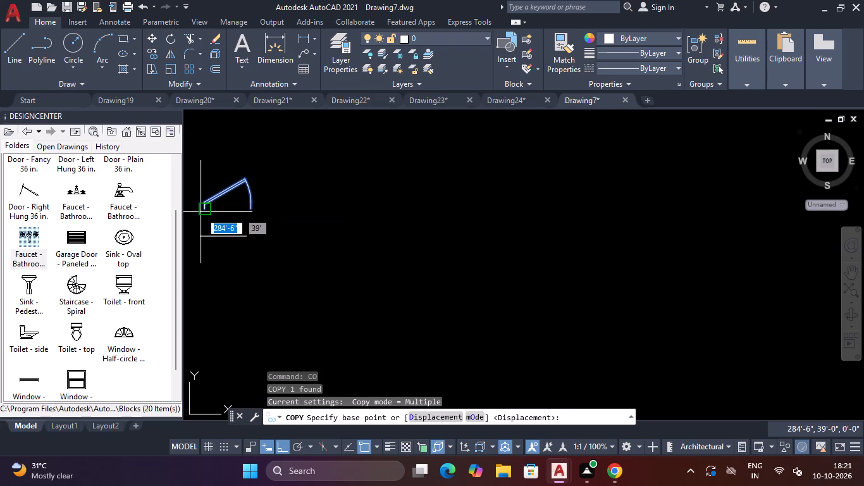
pyautogui.click(203, 209)
pyautogui.scroll(-4, 259, 216)
pyautogui.press('F8')
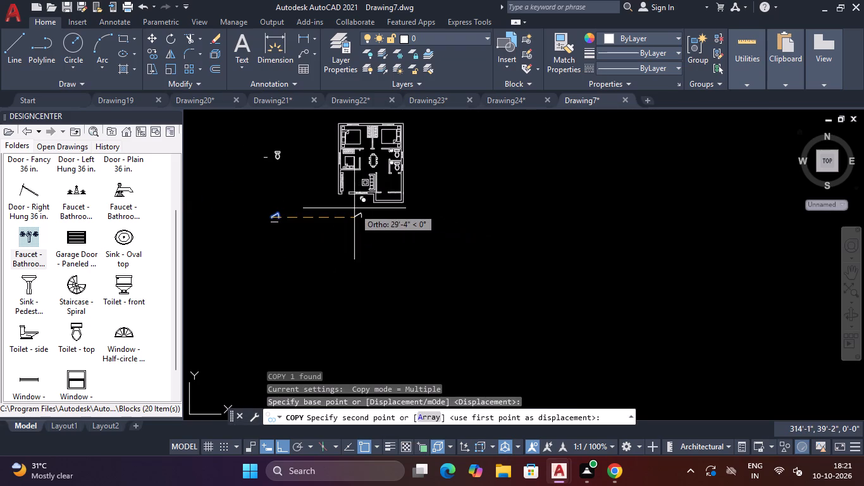
pyautogui.scroll(3, 353, 195)
pyautogui.scroll(2, 301, 192)
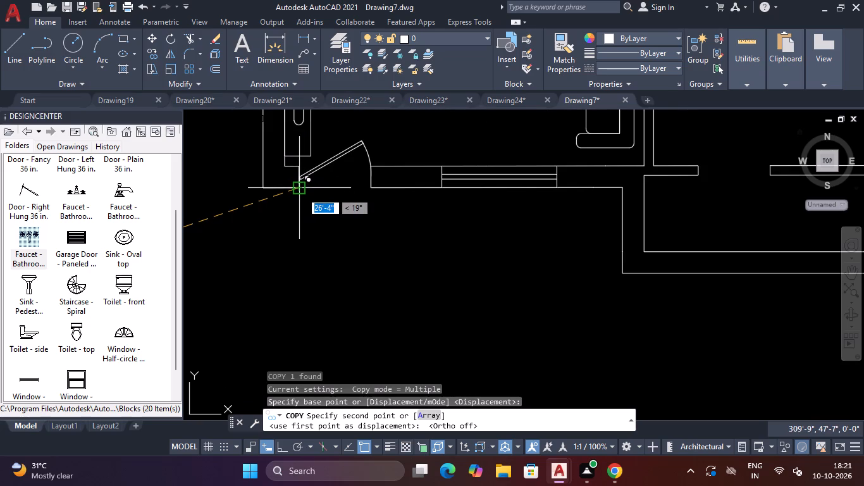
pyautogui.click(301, 192)
pyautogui.scroll(-2, 324, 192)
pyautogui.scroll(3, 452, 185)
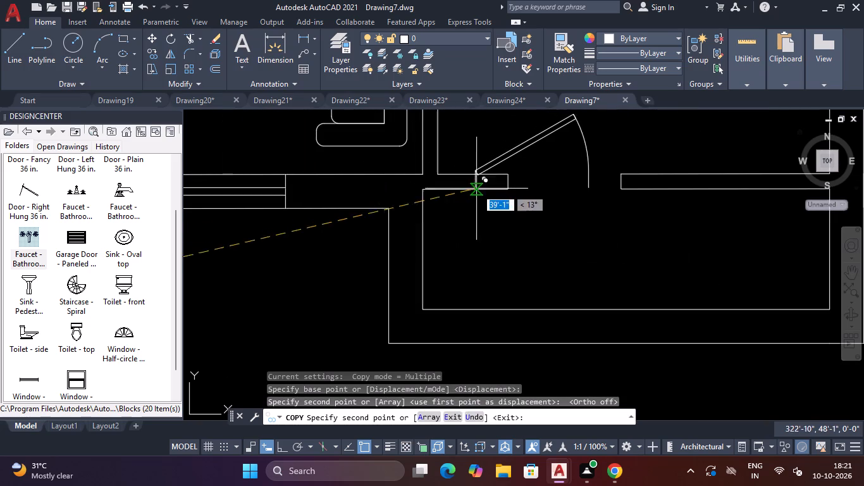
pyautogui.click(507, 192)
# Copy the door into the lower bathroom's bottom opening and both upper bedroom openings, plus a loose copy beside the middle-left bedroom's opening.
pyautogui.scroll(-8, 510, 184)
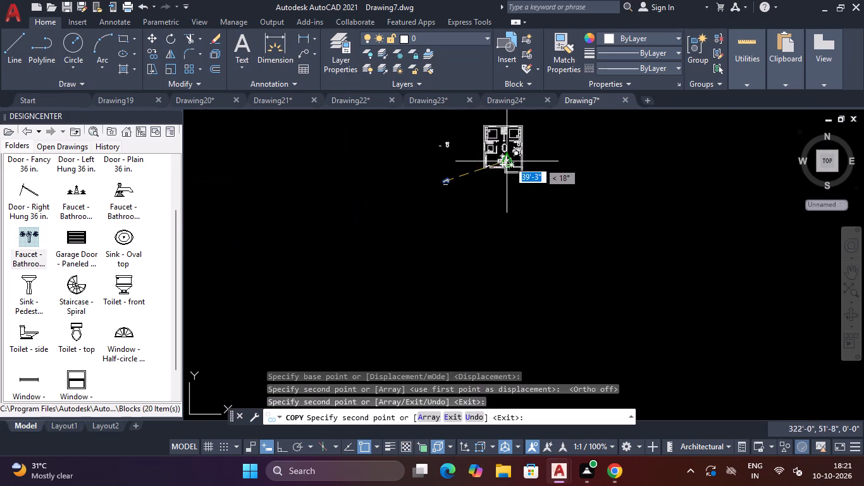
pyautogui.scroll(4, 510, 149)
pyautogui.scroll(1, 522, 202)
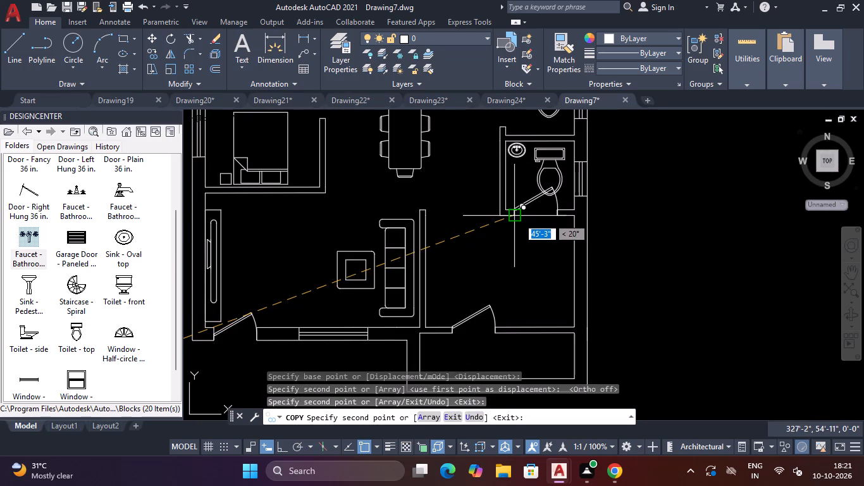
pyautogui.click(517, 217)
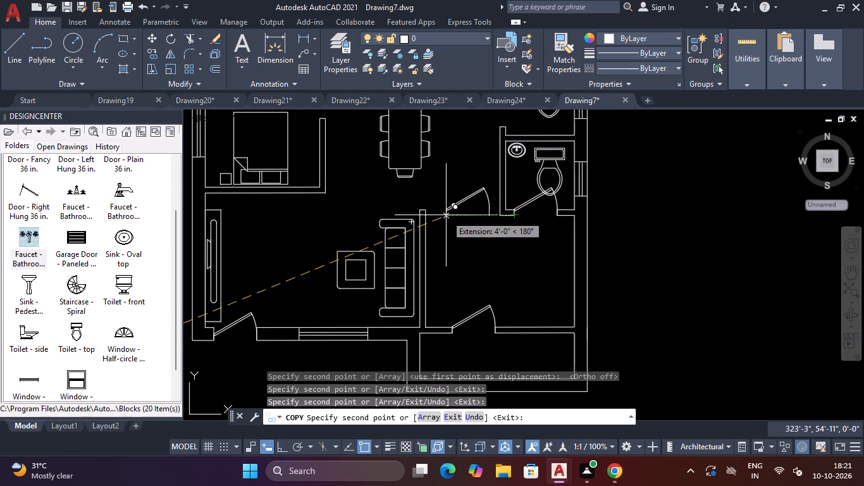
pyautogui.scroll(-3, 444, 218)
pyautogui.scroll(2, 391, 165)
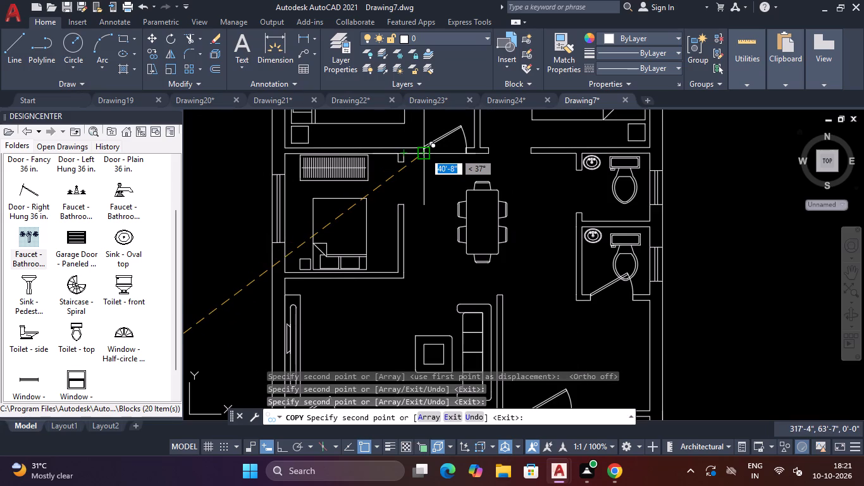
pyautogui.click(424, 153)
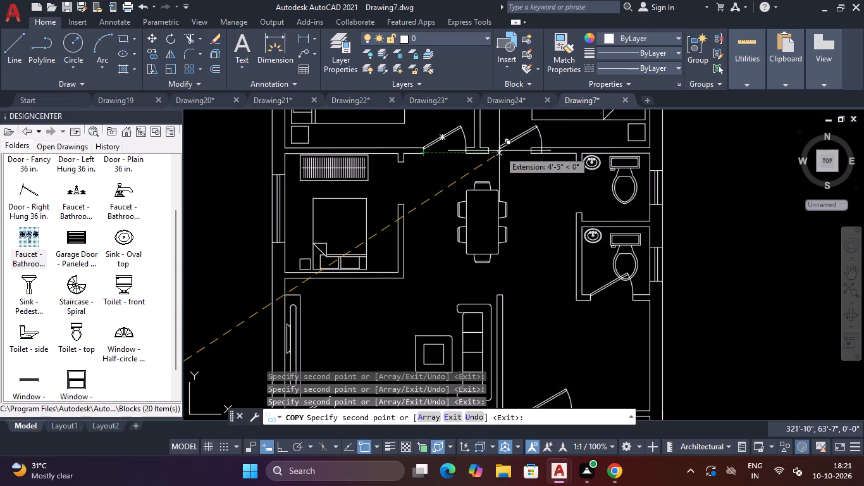
pyautogui.click(490, 151)
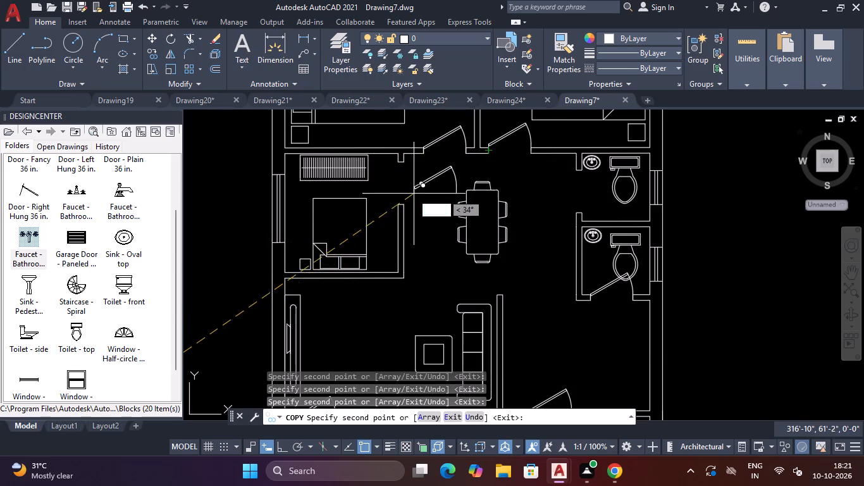
pyautogui.click(392, 187)
pyautogui.press('Escape')
# Rotate the loose door copy beside the middle-left bedroom 90° counterclockwise about its leaf's free end.
pyautogui.click(440, 158)
pyautogui.click(430, 172)
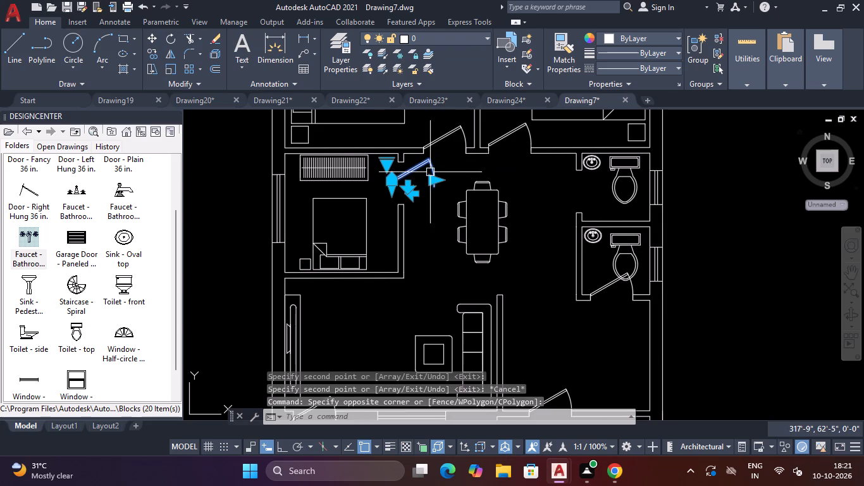
pyautogui.write('RO')
pyautogui.press('Return')
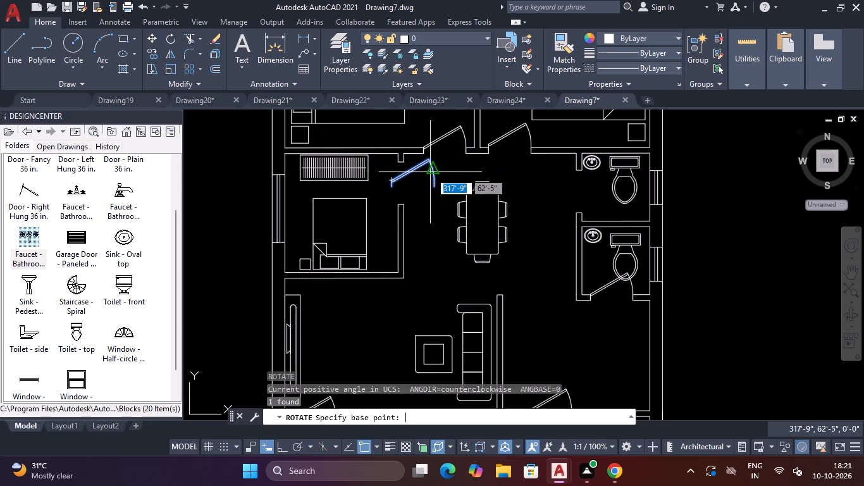
pyautogui.click(430, 172)
pyautogui.click(429, 161)
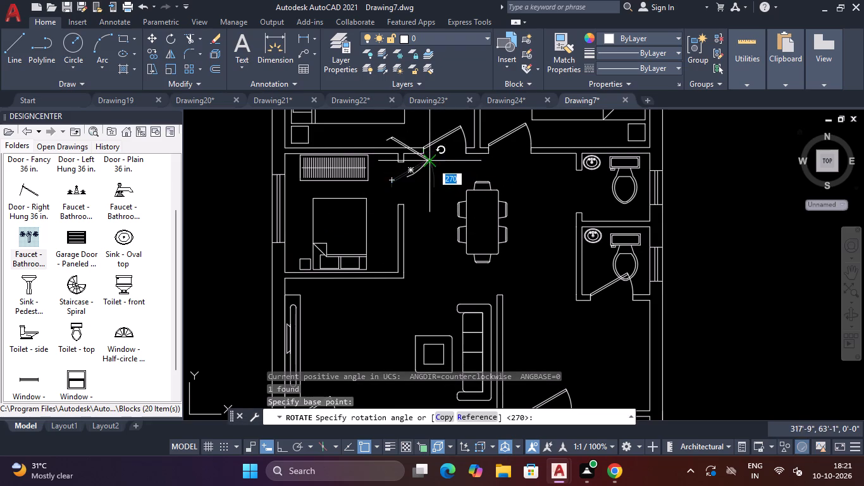
pyautogui.press('F8')
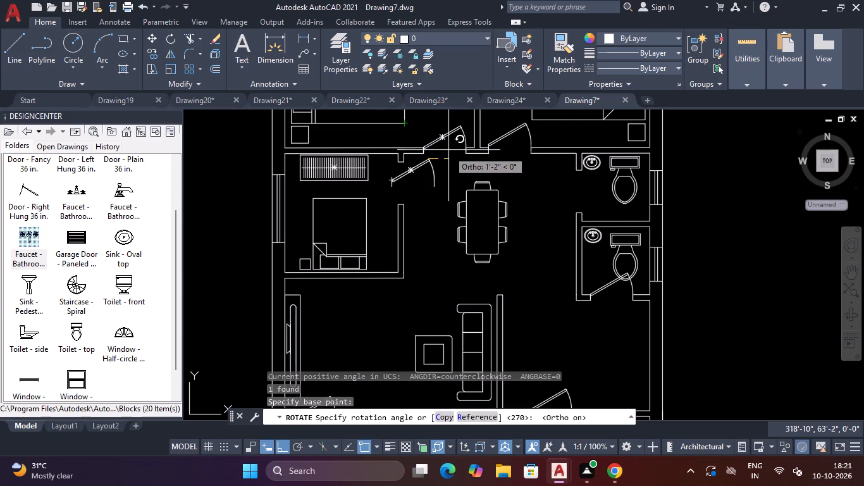
pyautogui.click(442, 124)
pyautogui.press('Escape')
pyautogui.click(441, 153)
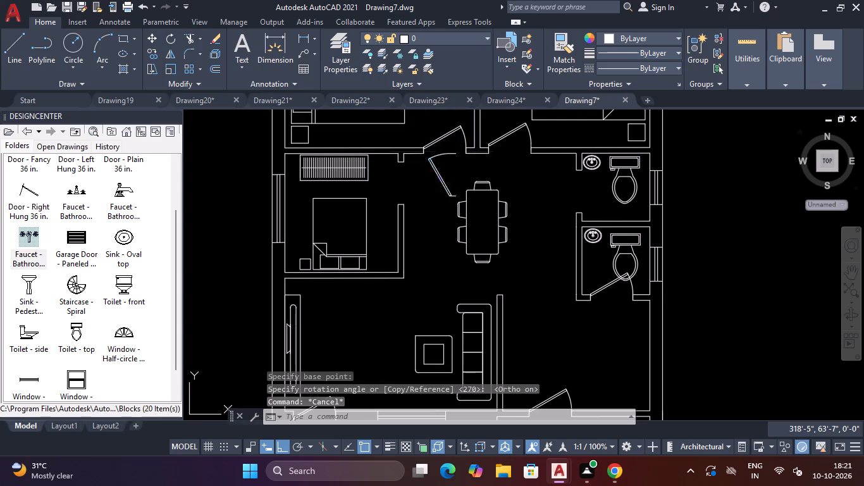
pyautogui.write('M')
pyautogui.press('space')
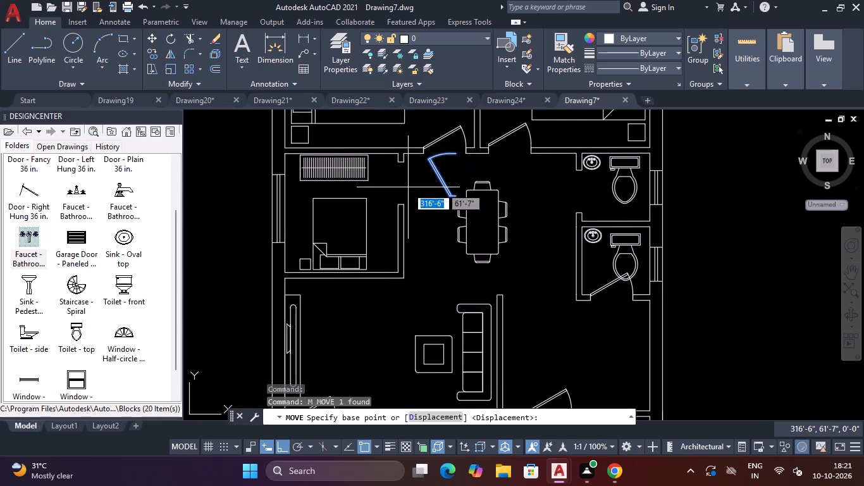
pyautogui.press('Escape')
# Copy the rotated door by its hinge-side corner into the upper bathroom's side opening and the middle-left bedroom's side opening.
pyautogui.click(436, 163)
pyautogui.write('CO')
pyautogui.press('Return')
pyautogui.scroll(2, 450, 182)
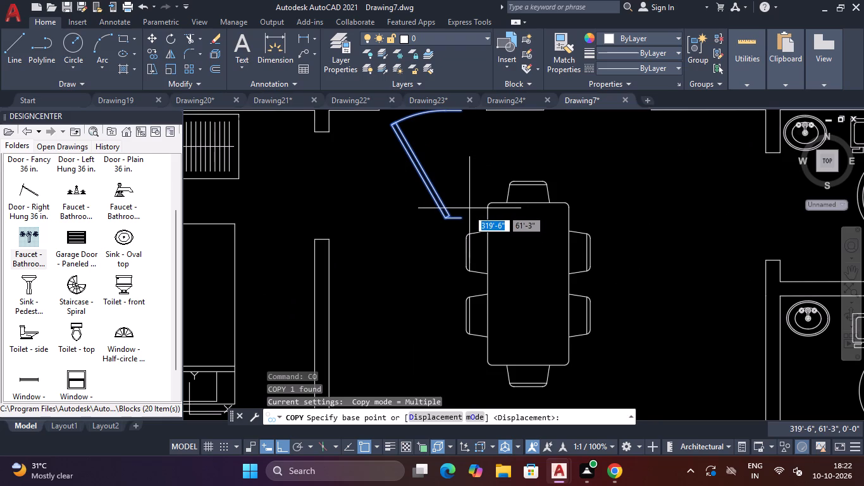
pyautogui.click(465, 218)
pyautogui.scroll(-3, 472, 215)
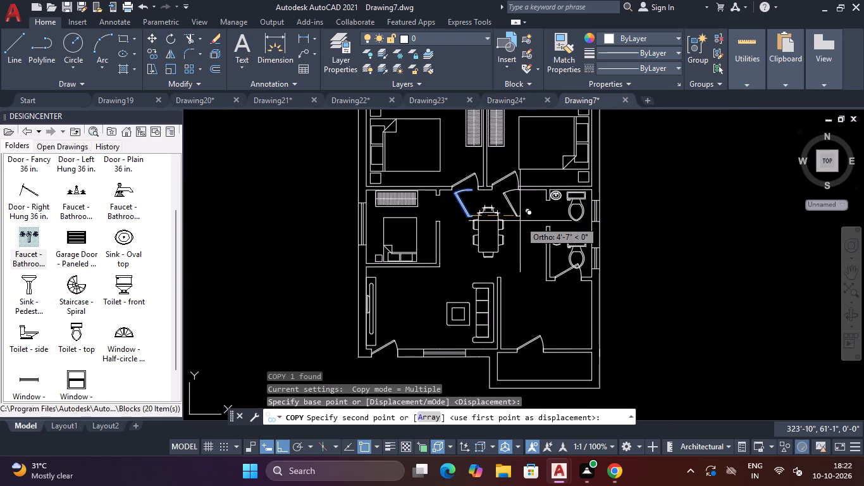
pyautogui.press('F8')
pyautogui.scroll(2, 542, 223)
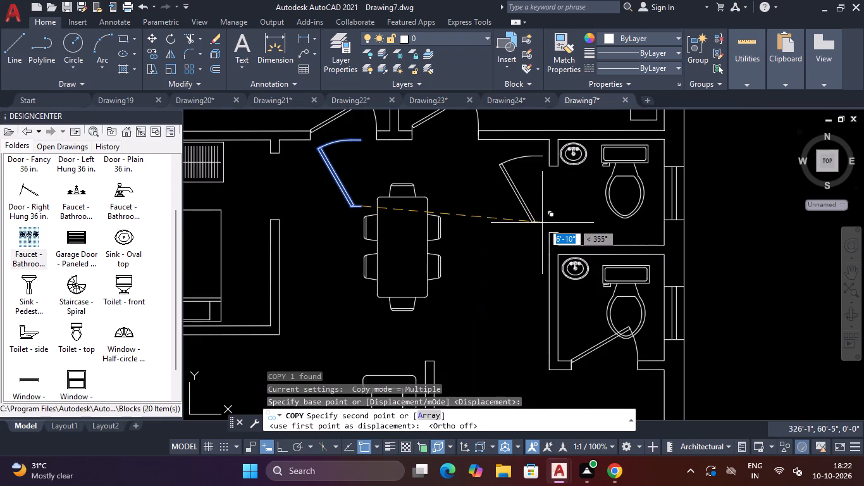
pyautogui.click(559, 233)
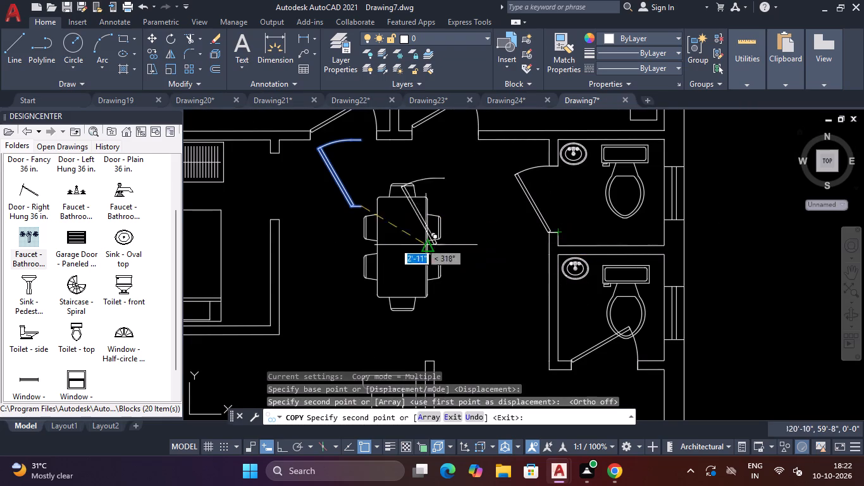
pyautogui.scroll(2, 278, 220)
pyautogui.click(278, 220)
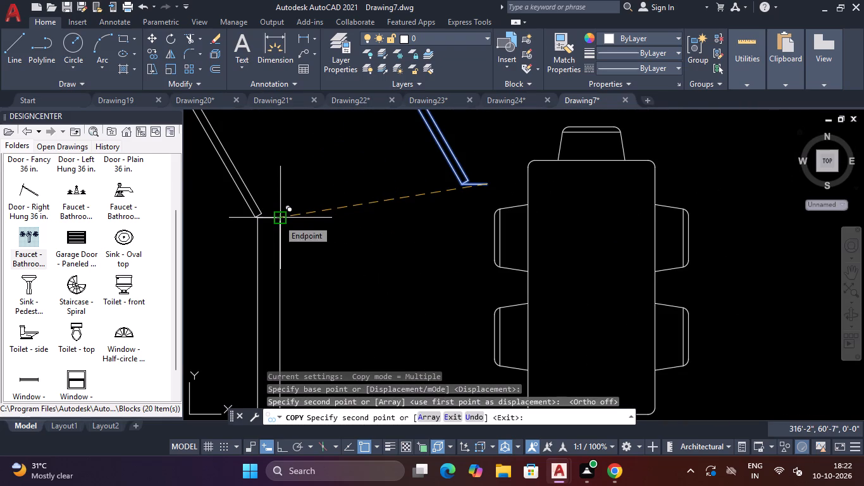
pyautogui.scroll(-3, 278, 220)
pyautogui.press('Escape')
# Erase the loose rotated door above the dining table.
pyautogui.click(318, 190)
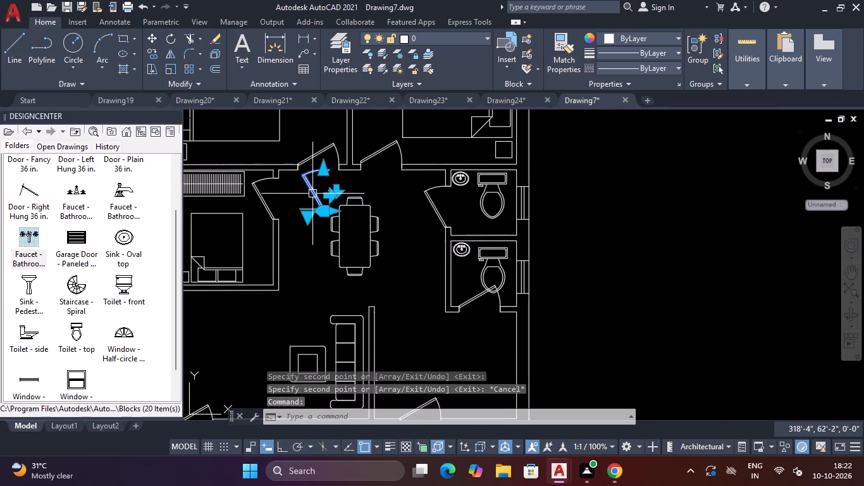
pyautogui.press('Delete')
# Flip the lower bathroom's door so that it swings out of the bathroom.
pyautogui.scroll(-2, 318, 210)
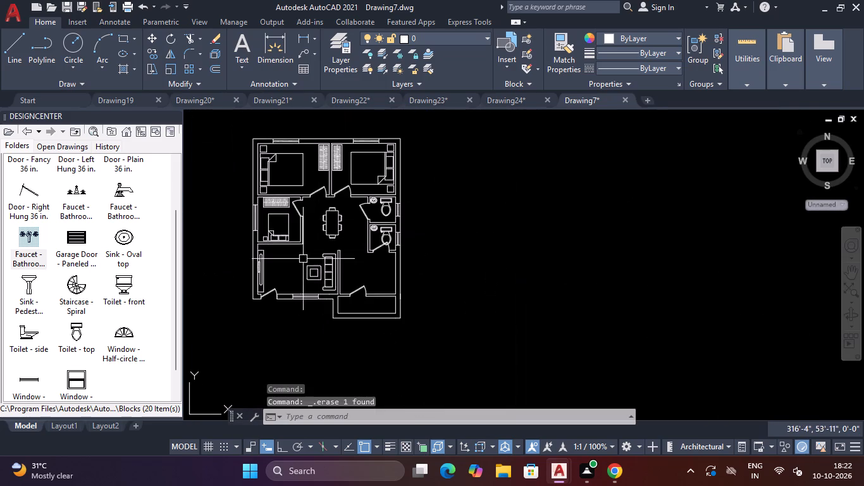
pyautogui.scroll(3, 368, 251)
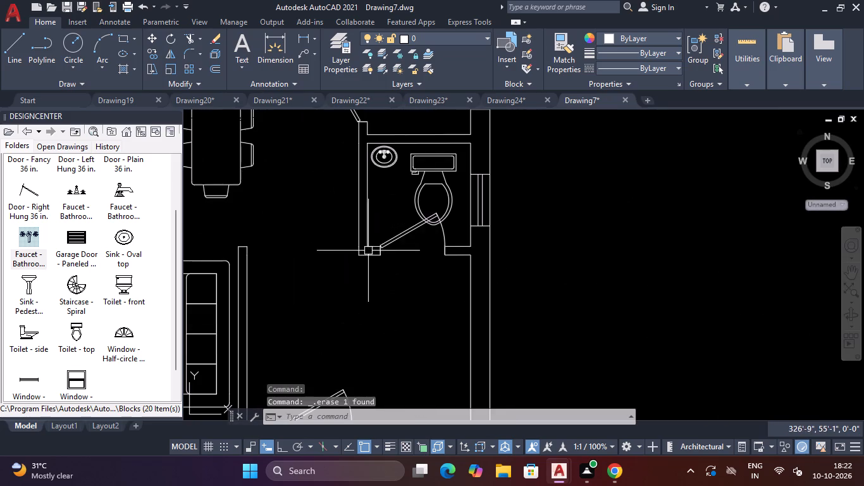
pyautogui.click(400, 234)
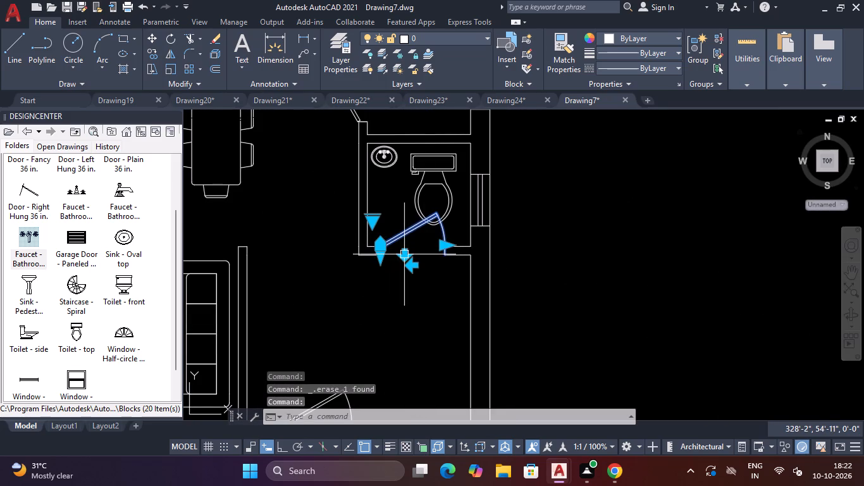
pyautogui.click(410, 257)
pyautogui.press('Escape')
# Offset the inner face of the lower-right room's outer side wall 2' into the room.
pyautogui.scroll(-3, 335, 177)
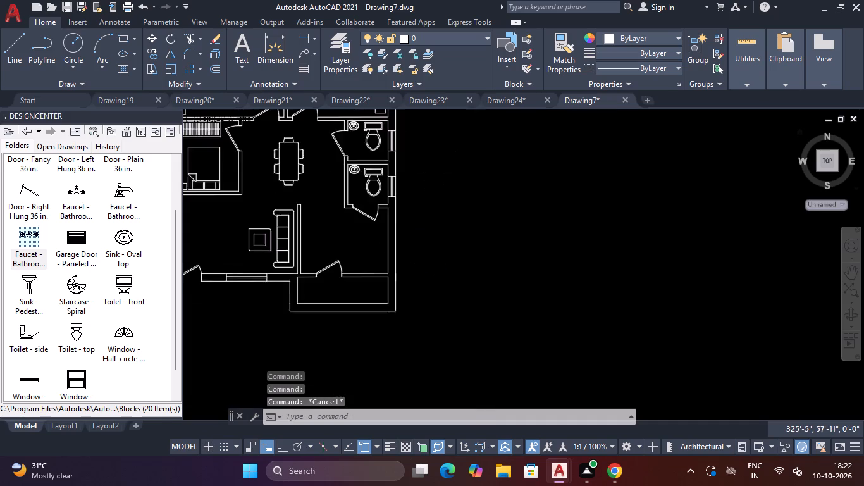
pyautogui.scroll(2, 338, 149)
pyautogui.scroll(-2, 346, 174)
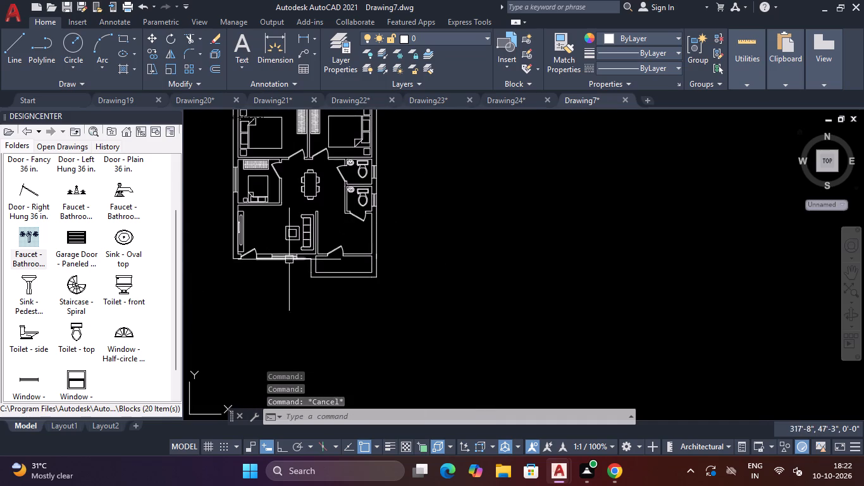
pyautogui.scroll(-1, 253, 246)
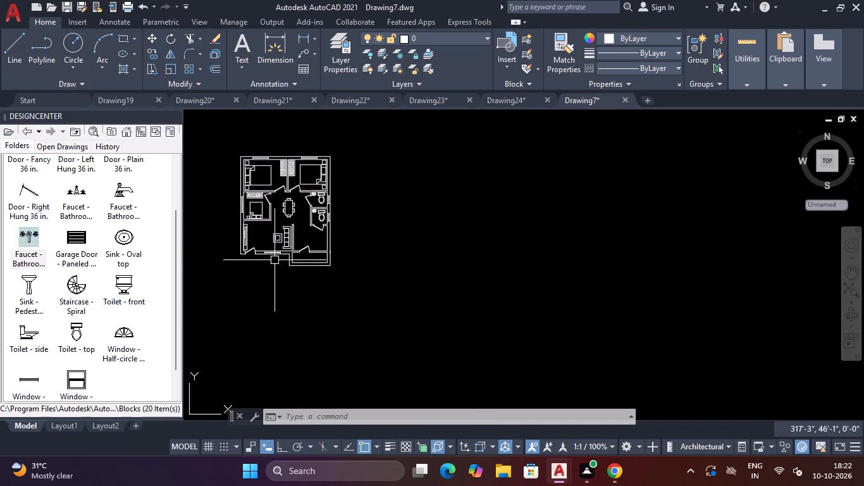
pyautogui.write('O')
pyautogui.press('space')
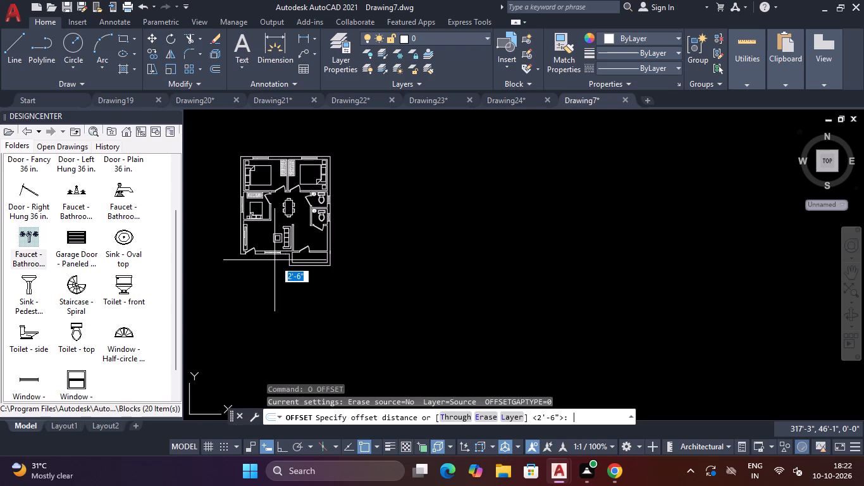
pyautogui.write("2'")
pyautogui.press('Return')
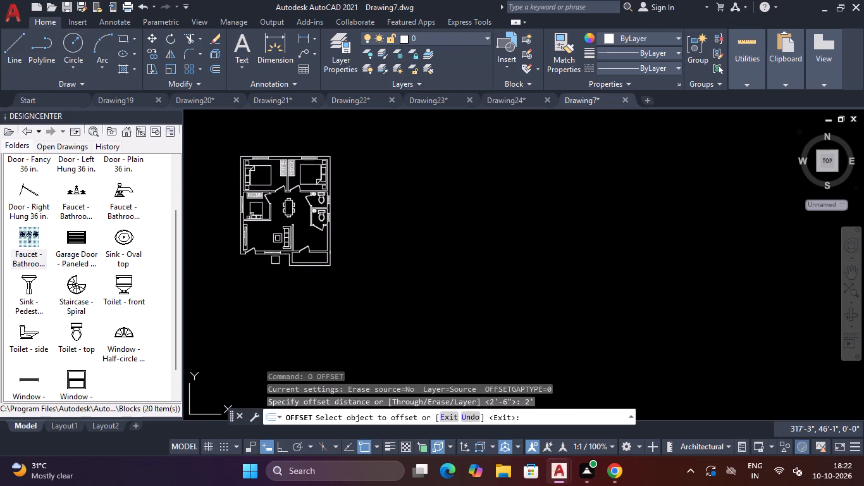
pyautogui.scroll(2, 278, 260)
pyautogui.scroll(2, 311, 188)
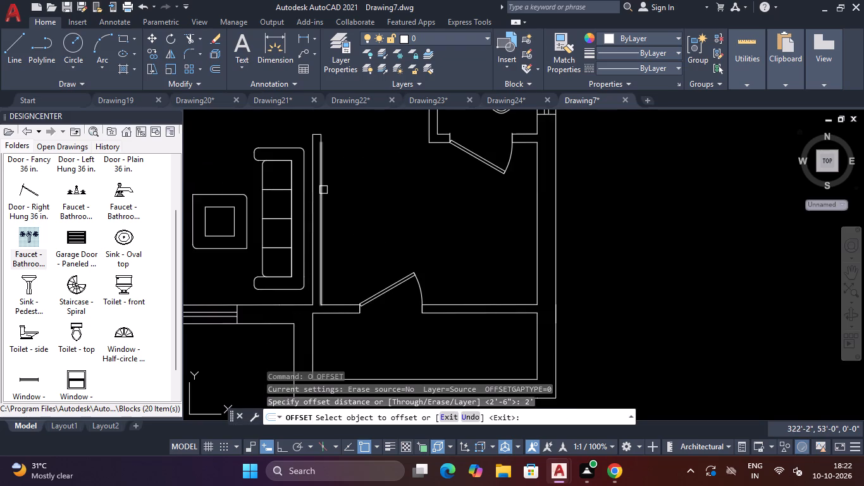
pyautogui.click(323, 190)
pyautogui.press('Escape')
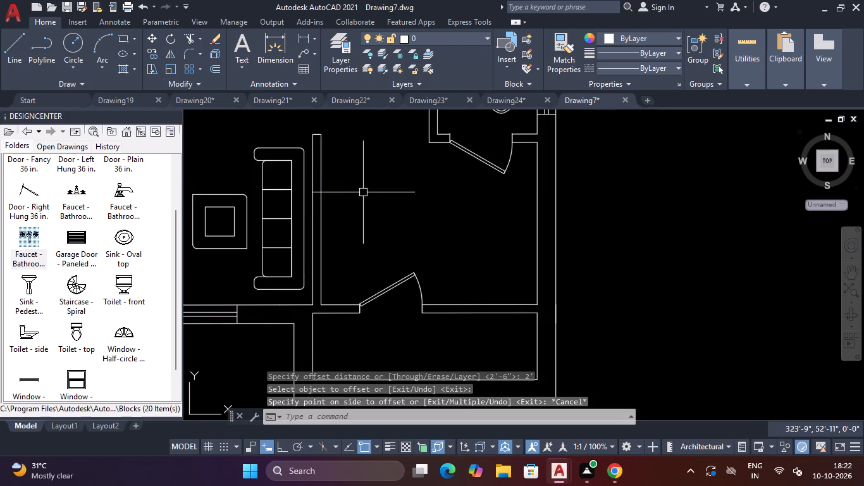
pyautogui.press('space')
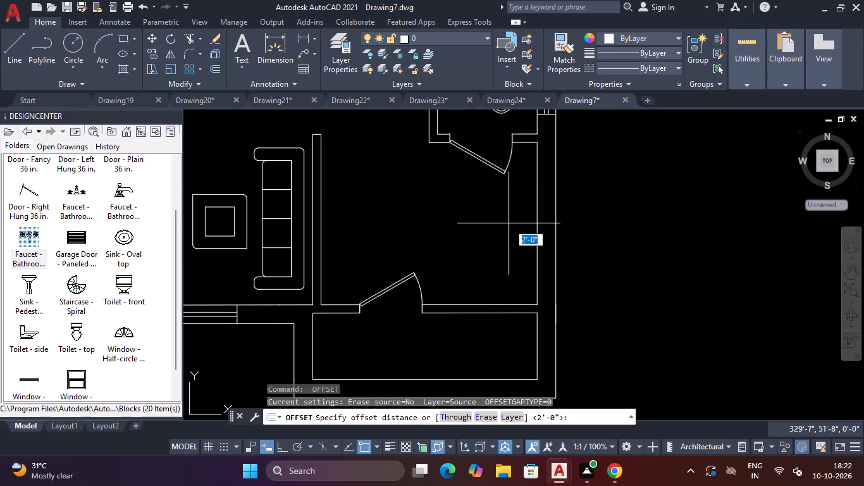
pyautogui.press('space')
pyautogui.click(537, 233)
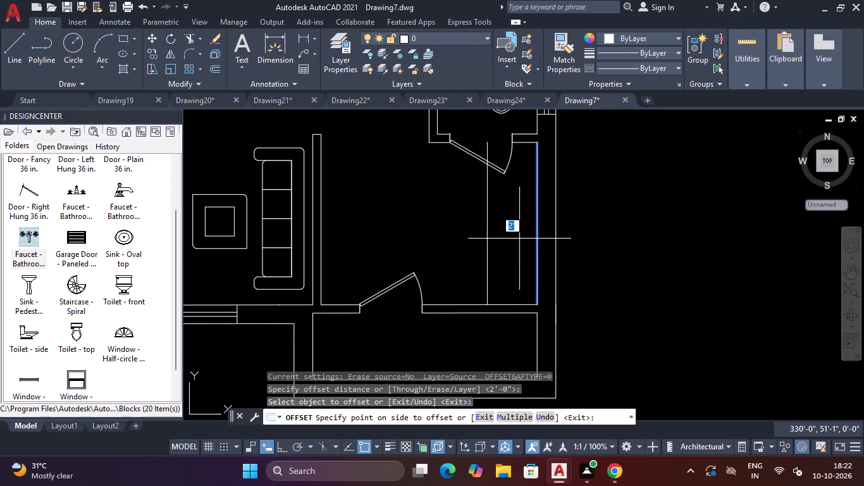
pyautogui.click(519, 239)
pyautogui.press('space')
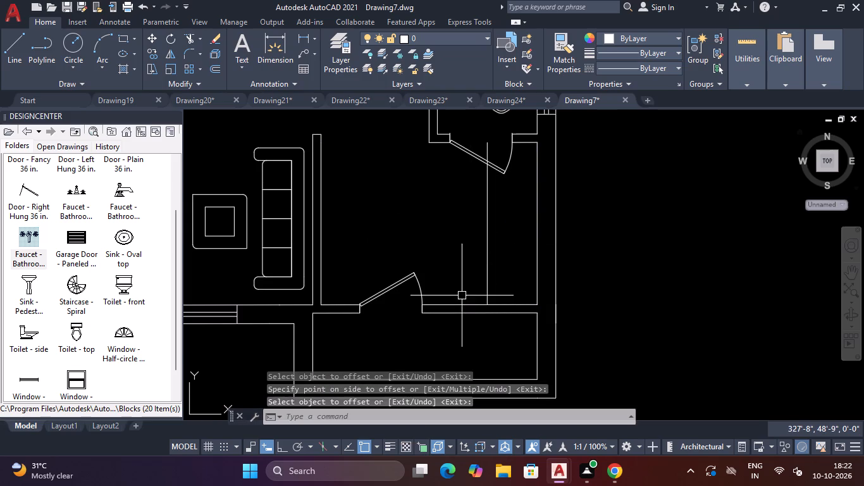
# Offset the lower-right room's bottom wall line beside the door 2' up into the room.
pyautogui.press('space')
pyautogui.press('space')
pyautogui.click(461, 304)
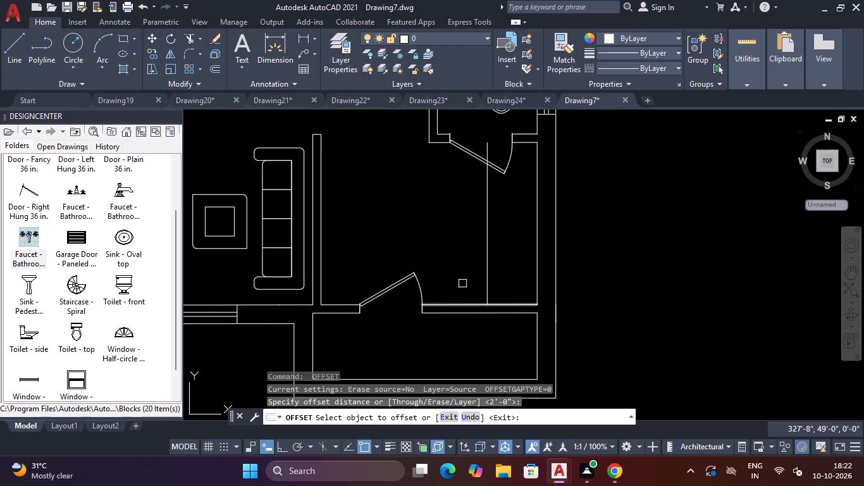
pyautogui.click(460, 304)
pyautogui.click(462, 277)
pyautogui.press('Escape')
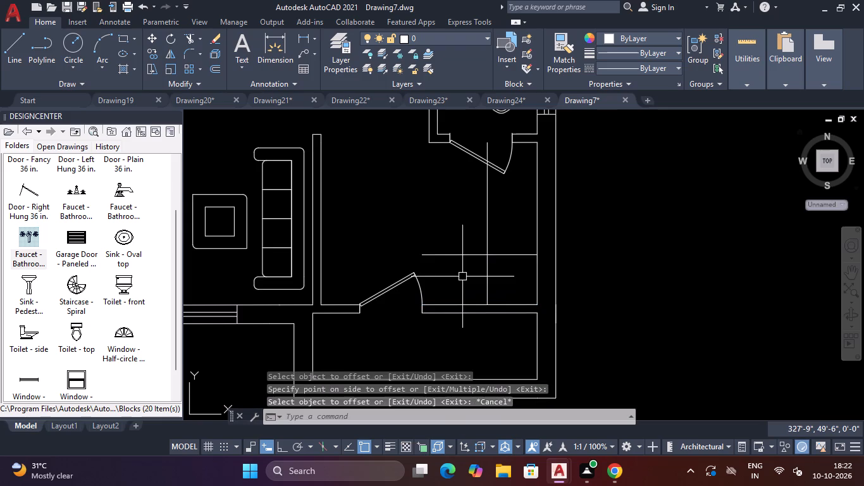
# Draw a vertical line about 2' long, just beside the lower-right room's door, from the bottom wall up to the offset line.
pyautogui.write('L')
pyautogui.press('space')
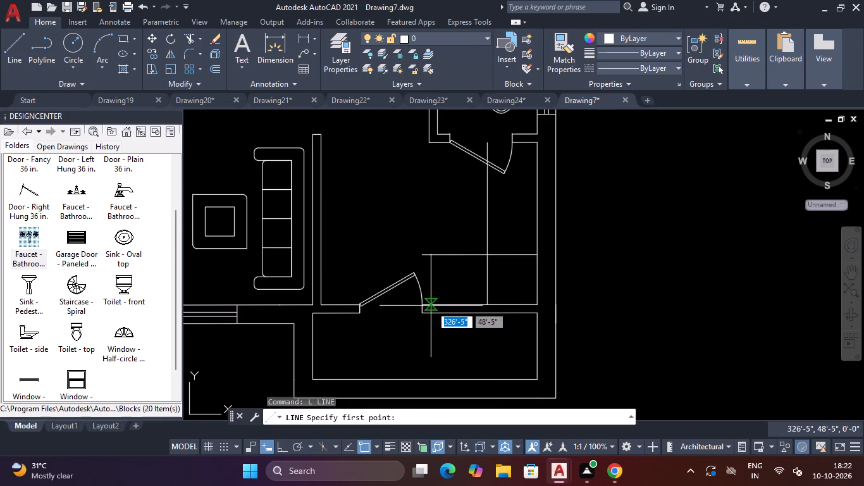
pyautogui.click(431, 306)
pyautogui.click(426, 258)
pyautogui.press('Escape')
pyautogui.press('space')
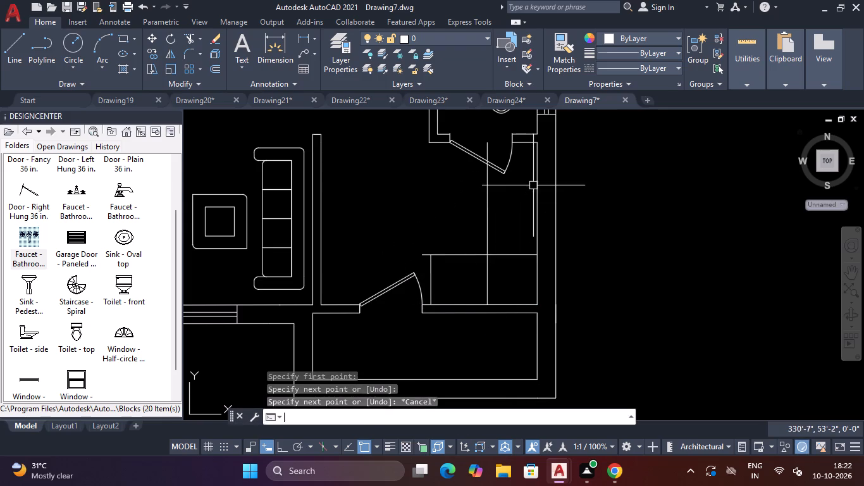
# Draw a horizontal line about 2' long from the outer wall to the vertical counter line, just below the lower bathroom's door.
pyautogui.click(535, 184)
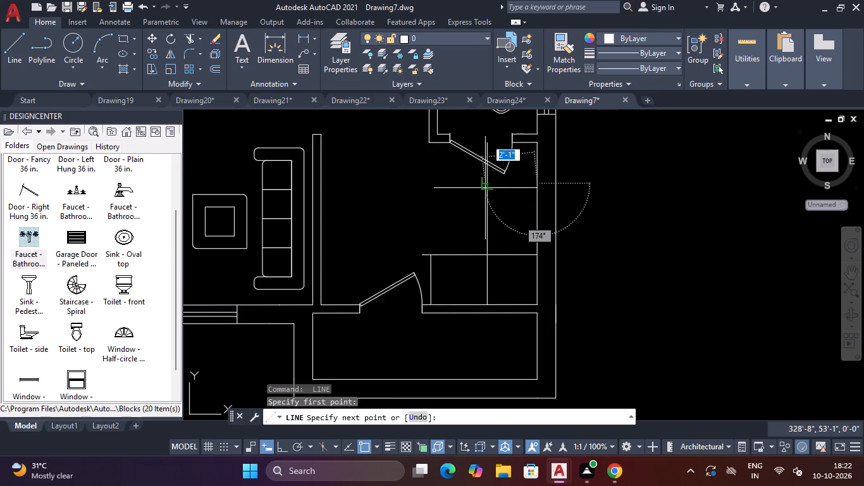
pyautogui.click(485, 184)
pyautogui.press('Escape')
# Trim away the part of the vertical counter line that runs above the new end line and through the bathroom door.
pyautogui.write('TR')
pyautogui.press('space')
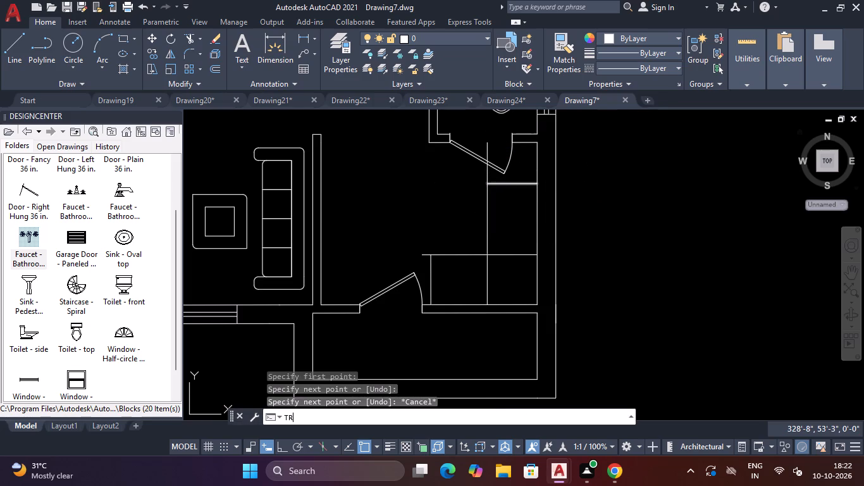
pyautogui.click(486, 177)
pyautogui.scroll(4, 487, 156)
pyautogui.click(493, 147)
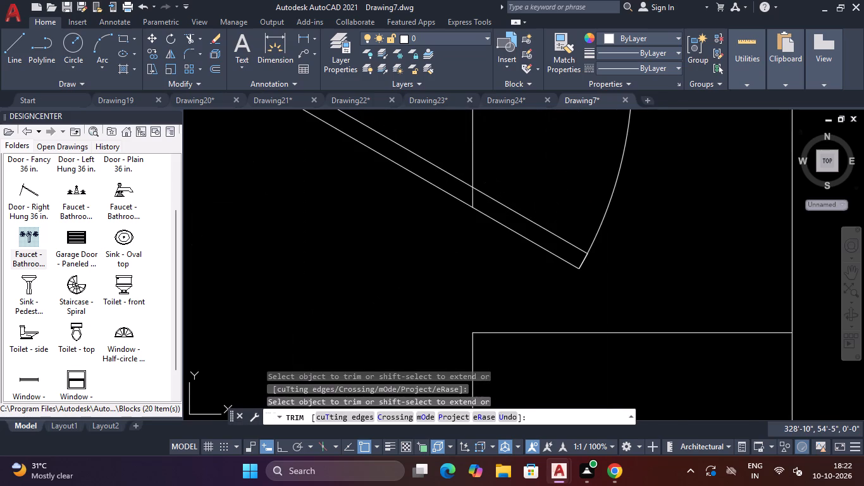
pyautogui.click(469, 153)
pyautogui.scroll(2, 471, 197)
pyautogui.click(471, 197)
pyautogui.scroll(-4, 471, 197)
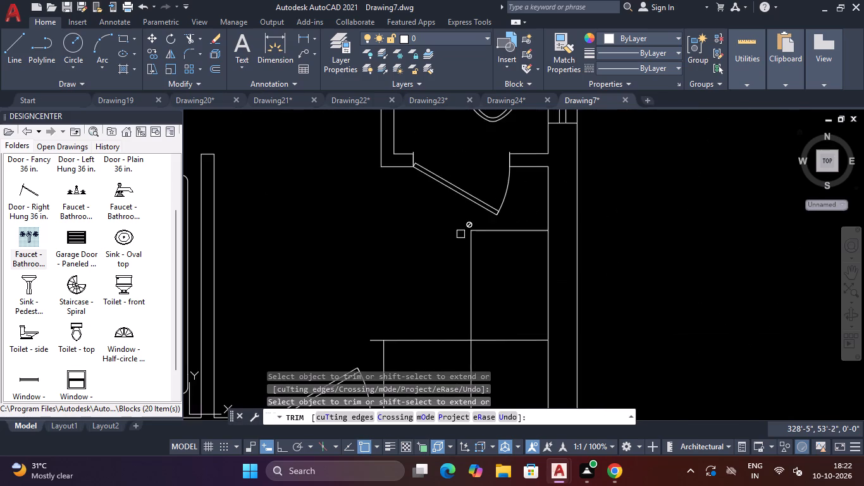
# Trim the horizontal counter line's overhang beside the door and the crossing lines in the corner to leave an L-shaped counter.
pyautogui.scroll(-3, 460, 234)
pyautogui.scroll(3, 425, 273)
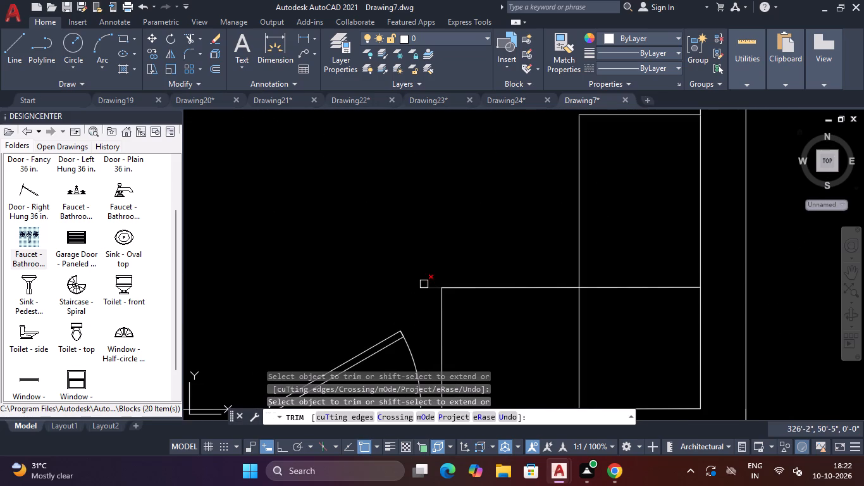
pyautogui.click(425, 288)
pyautogui.click(624, 246)
pyautogui.click(617, 319)
pyautogui.moveTo(620, 320); pyautogui.dragTo(595, 332)
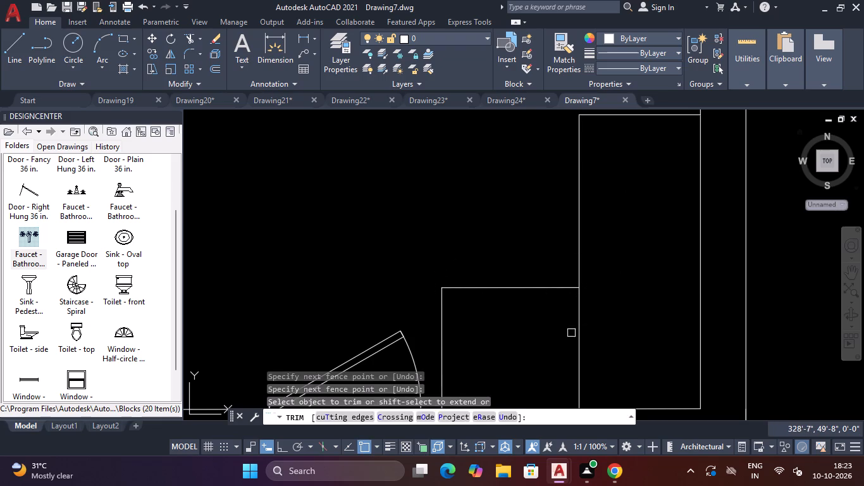
pyautogui.click(571, 333)
pyautogui.click(615, 328)
pyautogui.scroll(-3, 615, 327)
pyautogui.press('`')
pyautogui.press('`')
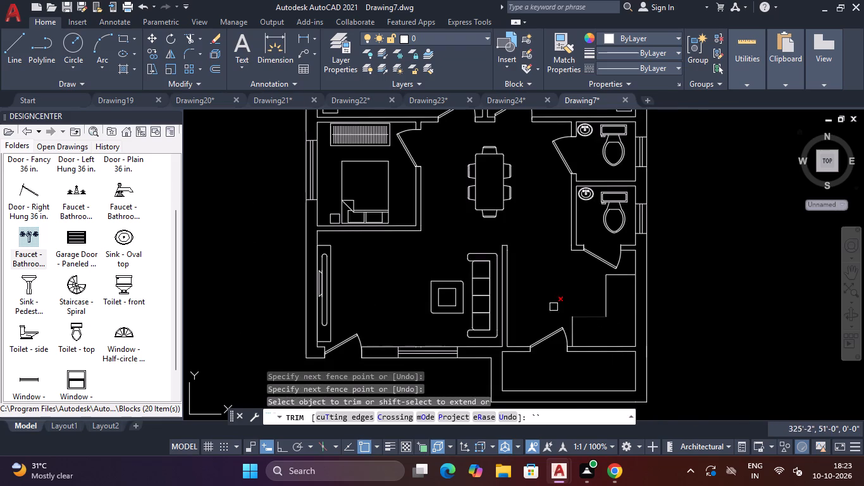
# Insert the "Range-Oven - 30 in top" block from Kitchens.dwg in the empty space beside the floor plan.
pyautogui.scroll(-2, 532, 288)
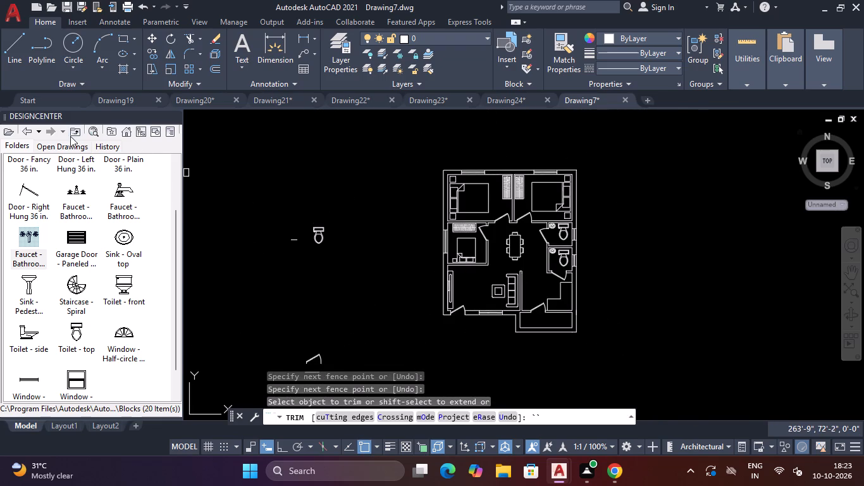
pyautogui.click(77, 130)
pyautogui.click(77, 130)
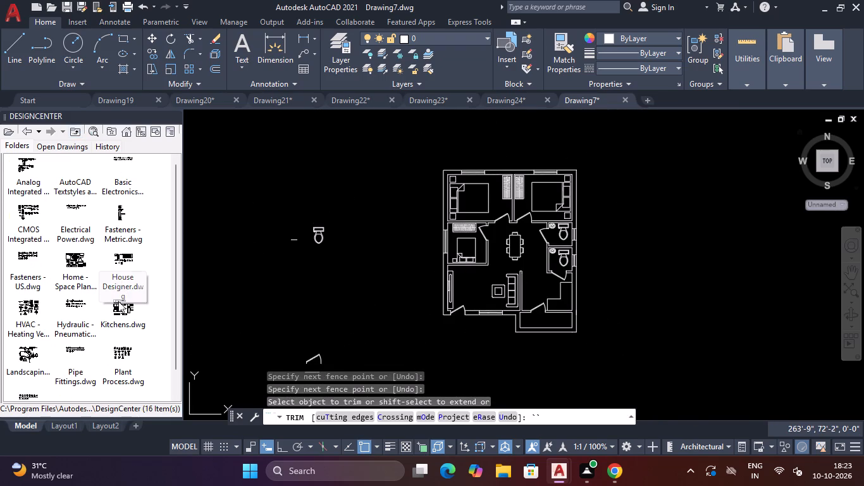
pyautogui.doubleClick(120, 314)
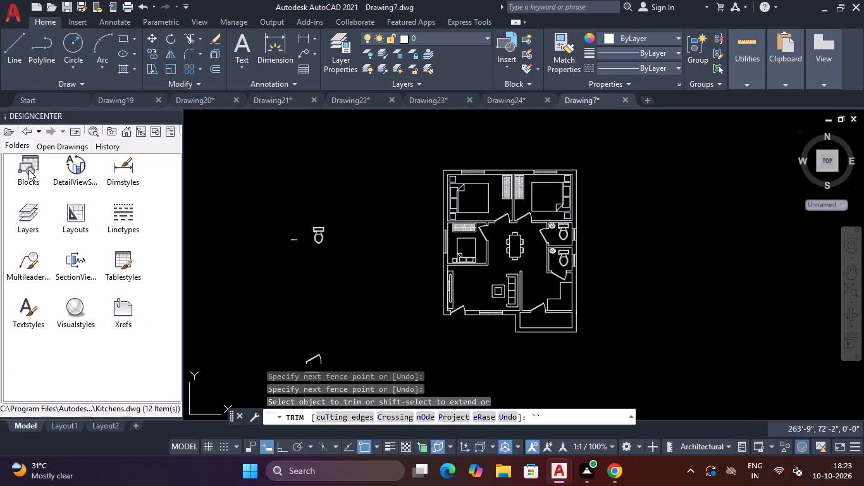
pyautogui.doubleClick(28, 170)
pyautogui.doubleClick(32, 162)
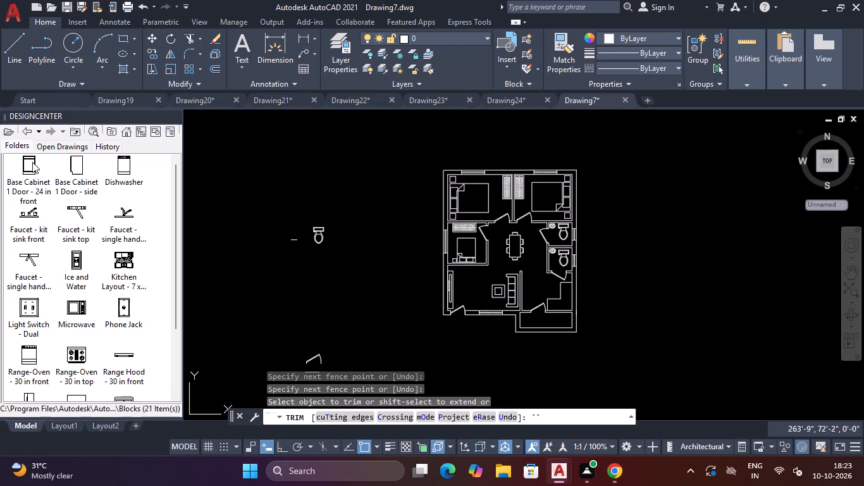
pyautogui.scroll(-2, 101, 282)
pyautogui.moveTo(71, 265); pyautogui.dragTo(199, 208)
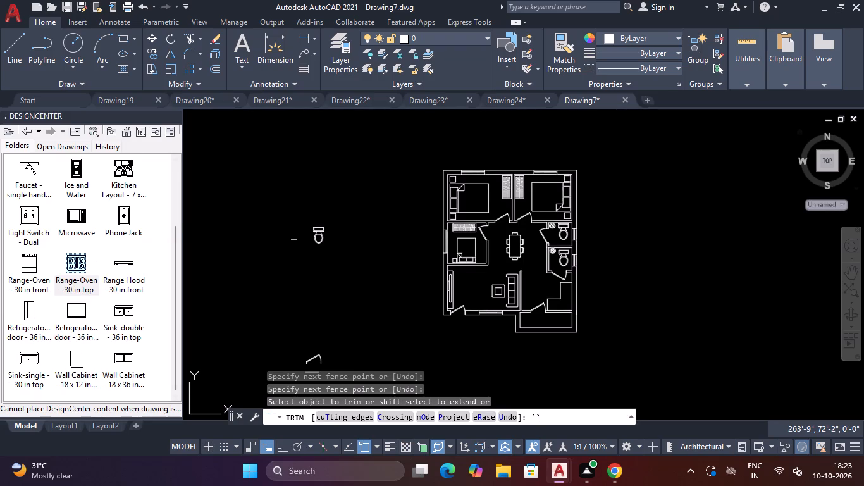
pyautogui.moveTo(199, 208); pyautogui.dragTo(228, 199)
pyautogui.click(257, 210)
pyautogui.press('Escape')
pyautogui.moveTo(81, 263); pyautogui.dragTo(166, 235)
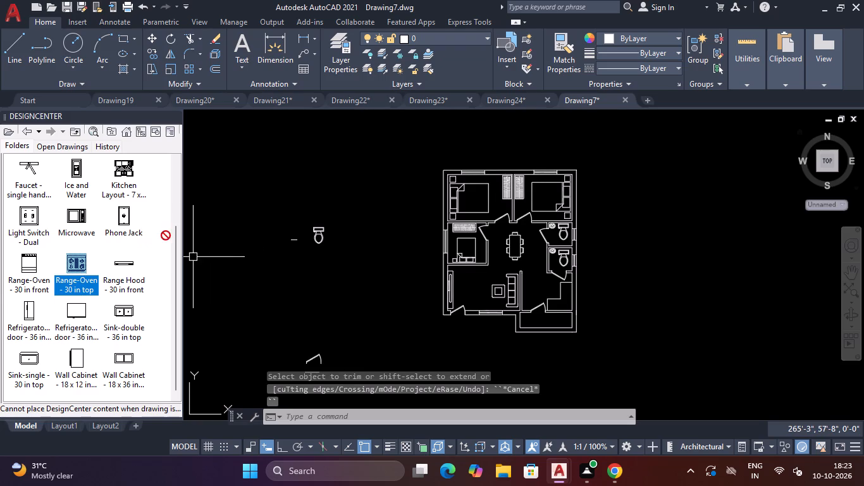
pyautogui.moveTo(166, 235); pyautogui.dragTo(244, 216)
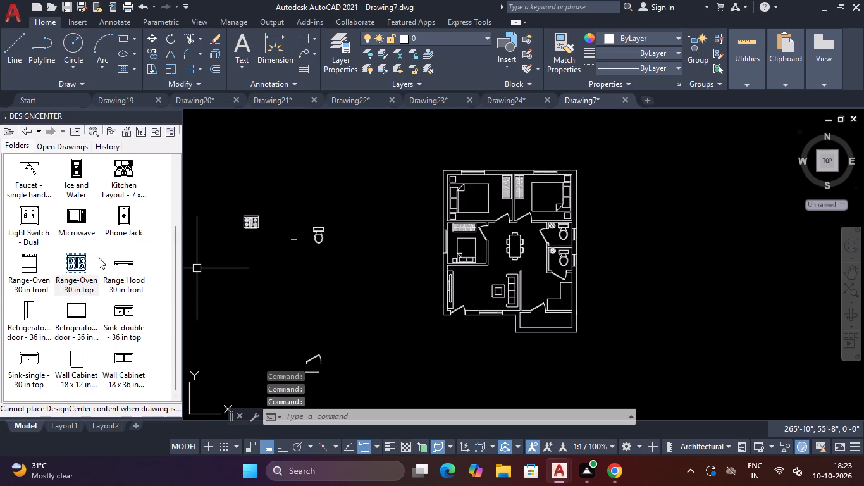
# Insert the "Sink-double - 36 in top" block beside the floor plan, near the range.
pyautogui.moveTo(126, 310); pyautogui.dragTo(297, 215)
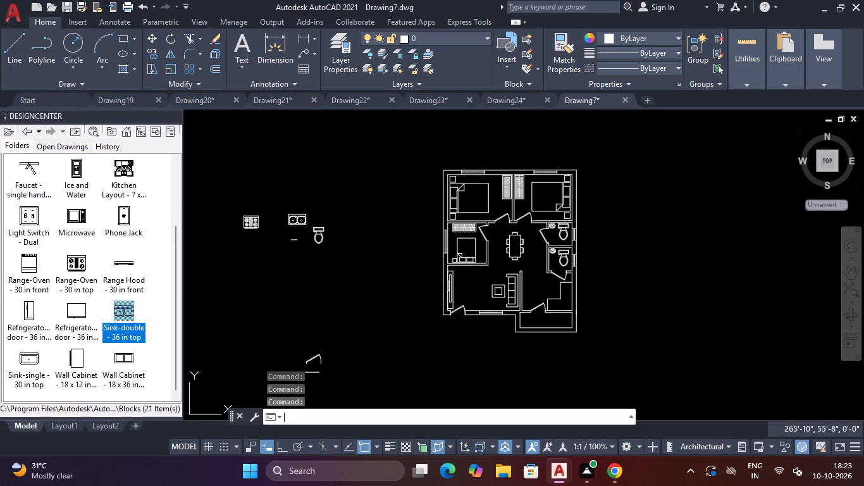
pyautogui.press('Escape')
pyautogui.press('Escape')
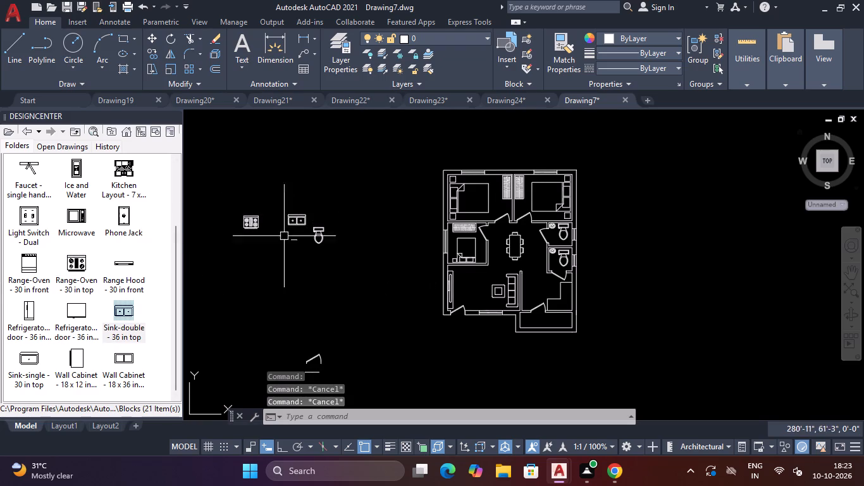
# Flip the kitchen's bottom door so that it swings out of the kitchen.
pyautogui.scroll(3, 534, 302)
pyautogui.click(543, 325)
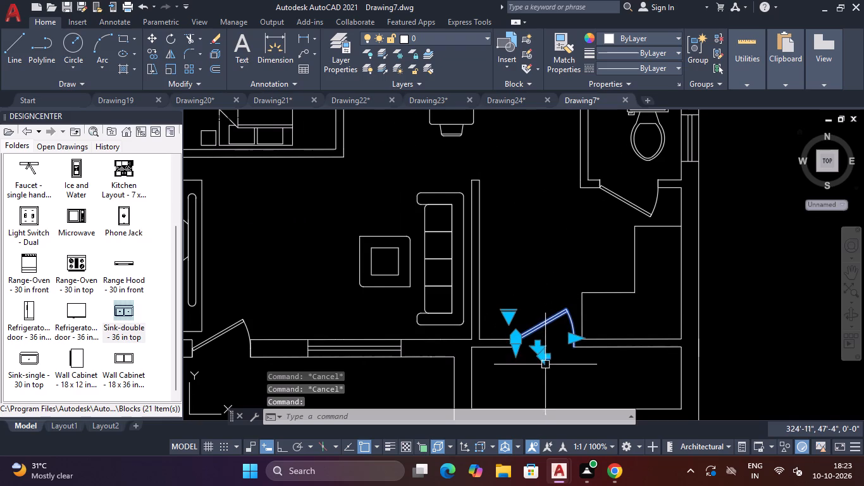
pyautogui.click(540, 349)
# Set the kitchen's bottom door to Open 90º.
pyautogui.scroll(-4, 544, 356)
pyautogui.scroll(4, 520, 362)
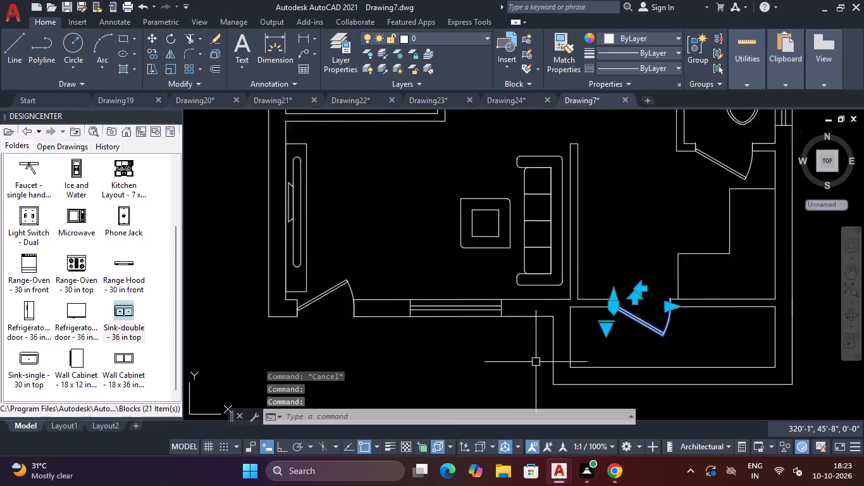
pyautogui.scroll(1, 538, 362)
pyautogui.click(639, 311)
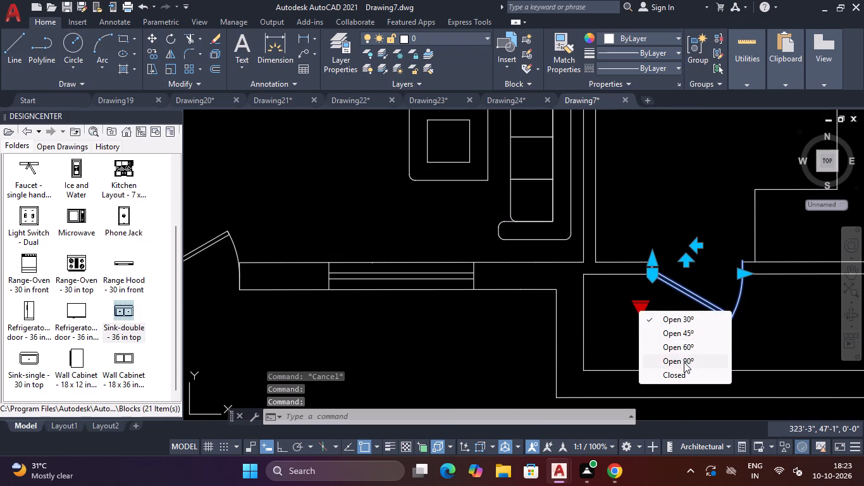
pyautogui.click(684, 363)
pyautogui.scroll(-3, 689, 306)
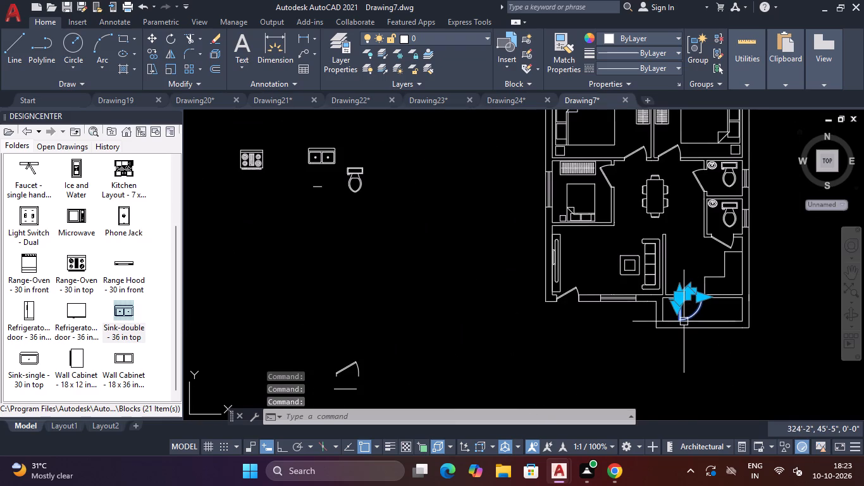
# Set the kitchen's bottom door to Open 45º.
pyautogui.scroll(3, 679, 315)
pyautogui.click(657, 280)
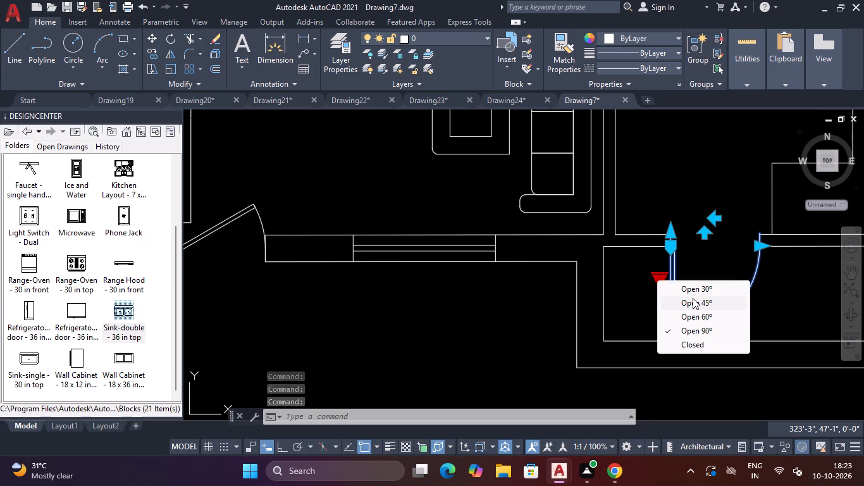
pyautogui.click(693, 298)
pyautogui.press('Escape')
# Rotate the range block 180° about its upper corner.
pyautogui.scroll(-3, 698, 266)
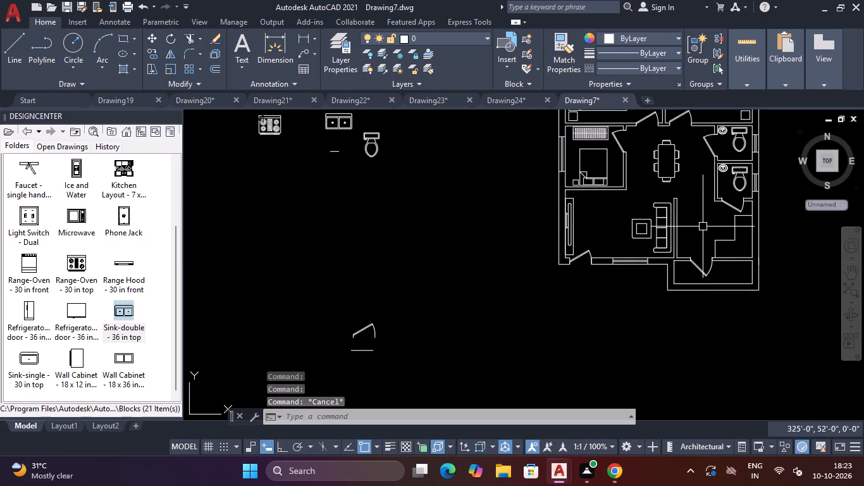
pyautogui.scroll(-3, 455, 201)
pyautogui.scroll(3, 399, 165)
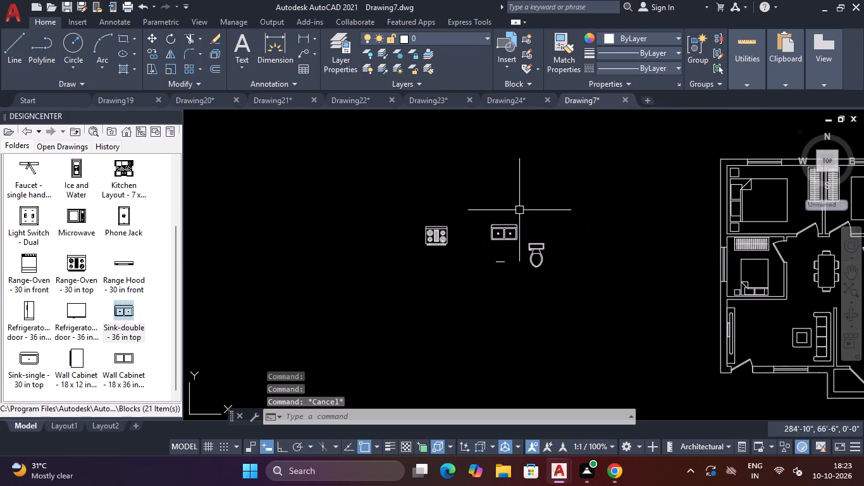
pyautogui.moveTo(469, 213); pyautogui.dragTo(468, 221)
pyautogui.click(426, 265)
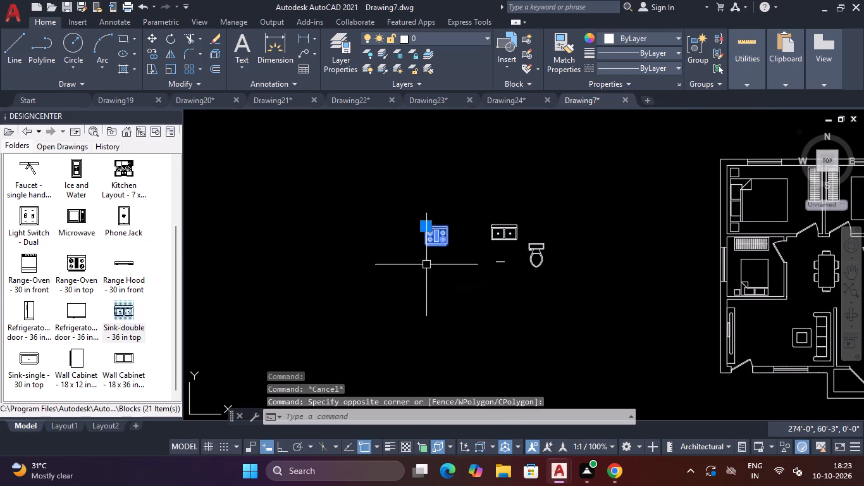
pyautogui.press('r')
pyautogui.press('o')
pyautogui.press('Return')
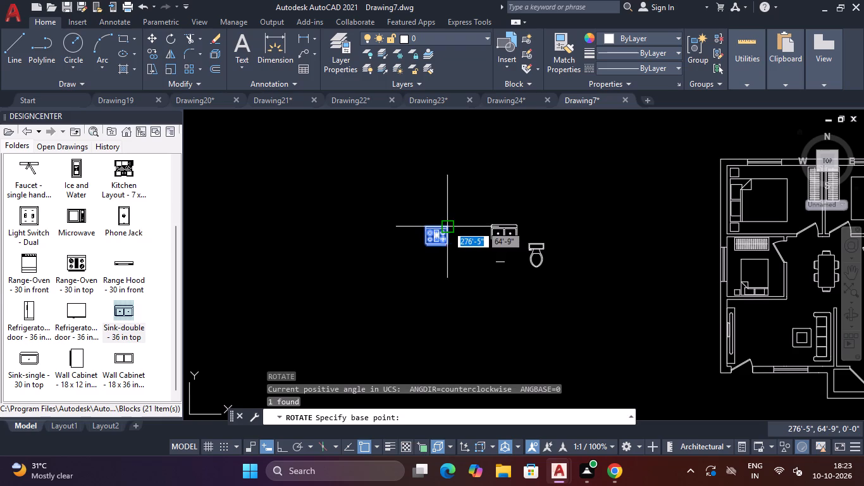
pyautogui.click(447, 225)
pyautogui.press('F8')
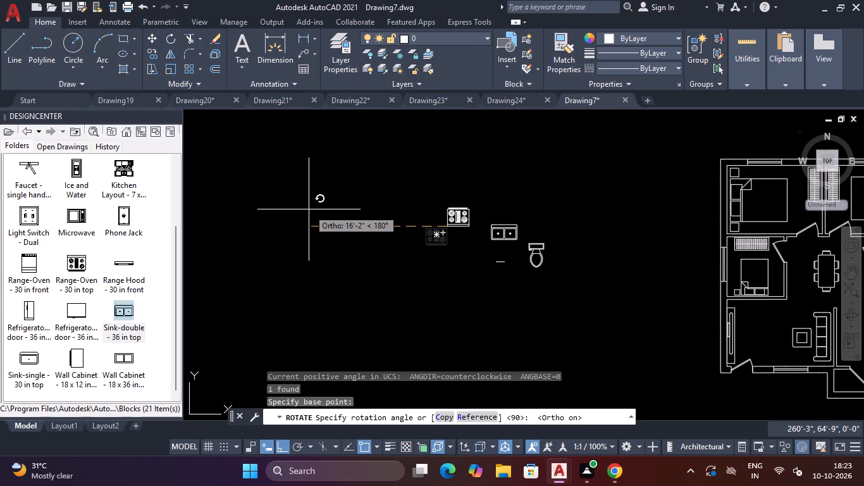
pyautogui.click(309, 209)
pyautogui.press('Escape')
# Move the range by its centre onto the kitchen's bottom counter, at the end next to the door.
pyautogui.moveTo(479, 196); pyautogui.dragTo(473, 214)
pyautogui.click(440, 251)
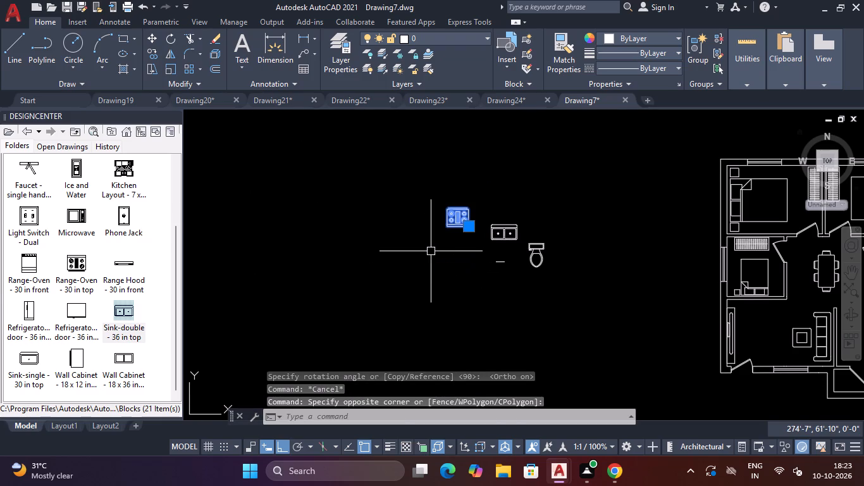
pyautogui.write('M')
pyautogui.press('space')
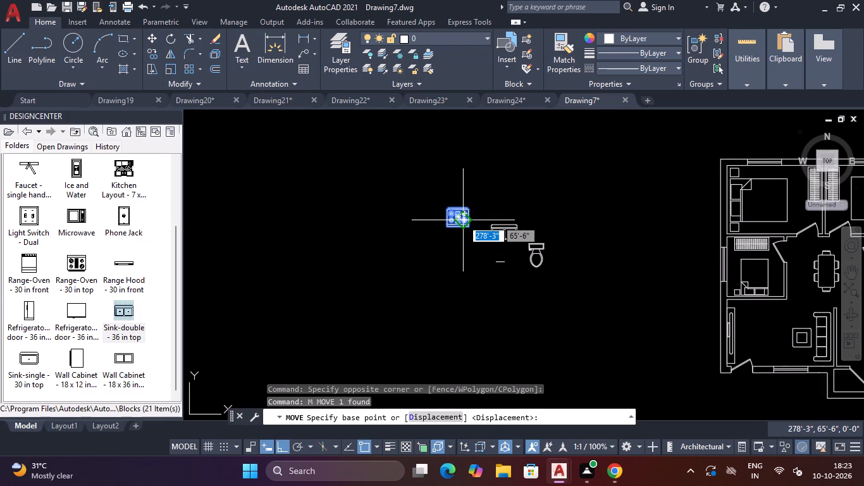
pyautogui.click(457, 217)
pyautogui.scroll(-2, 479, 230)
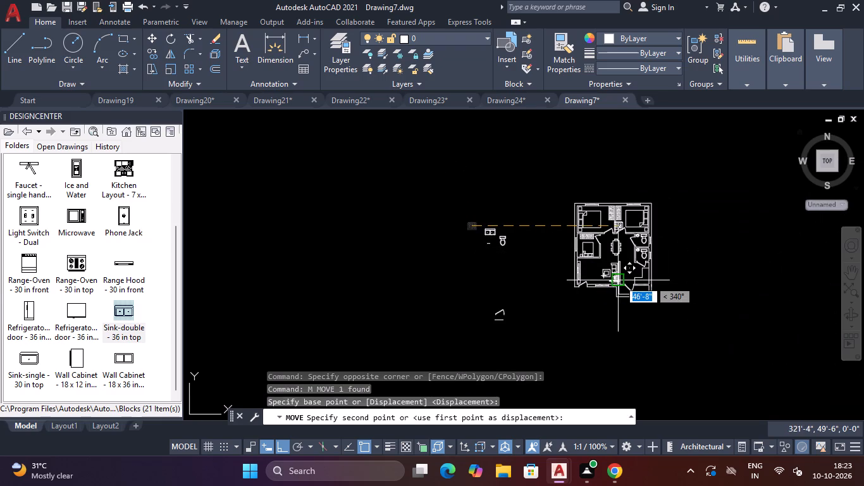
pyautogui.press('F8')
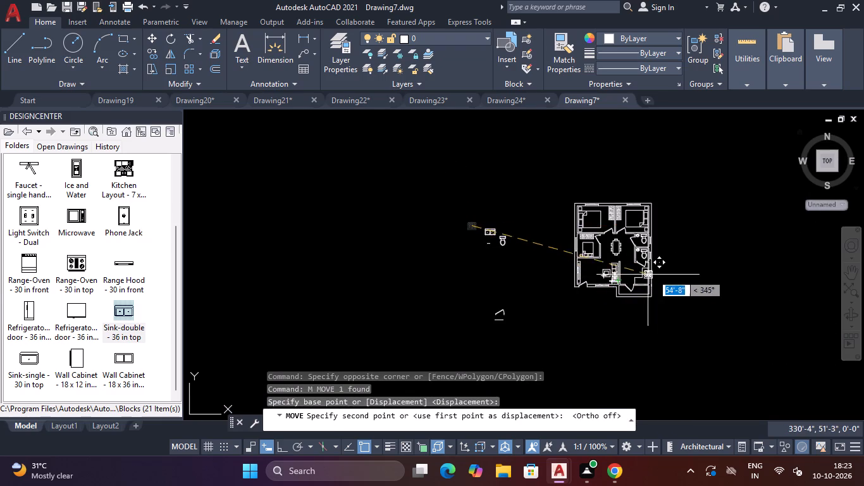
pyautogui.scroll(4, 653, 284)
pyautogui.scroll(2, 596, 277)
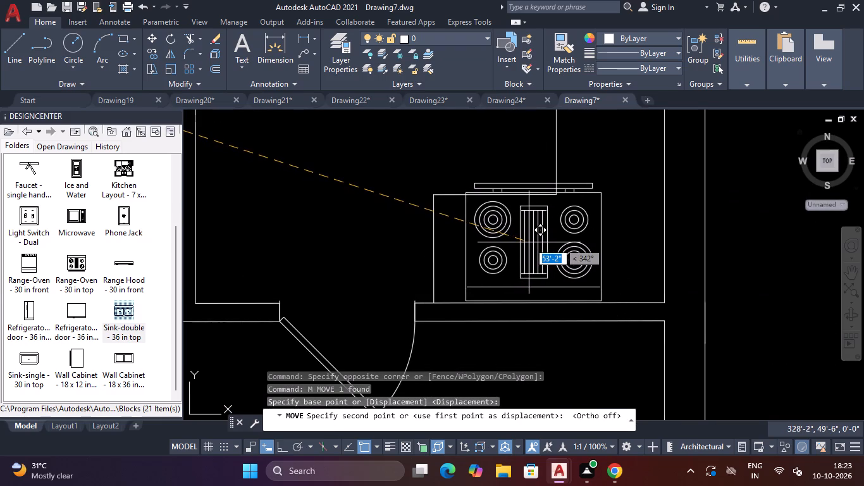
pyautogui.click(494, 242)
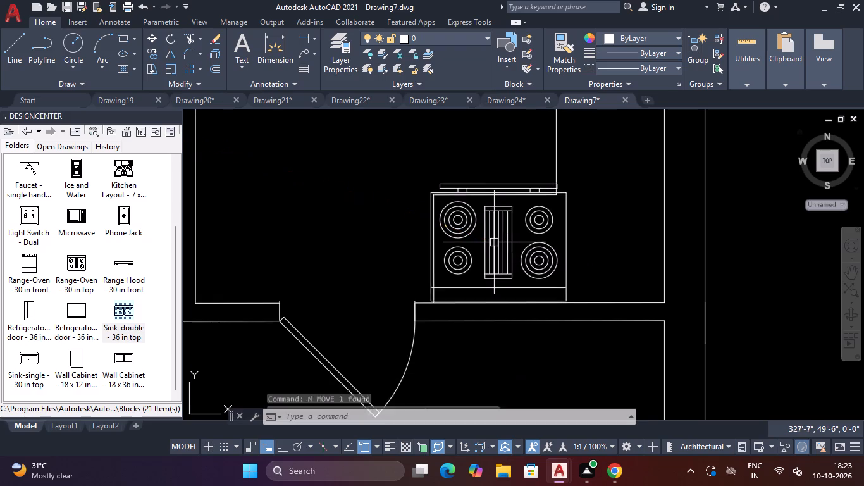
# Rotate the double sink block 270° about its upper corner.
pyautogui.scroll(-3, 352, 239)
pyautogui.scroll(-6, 222, 204)
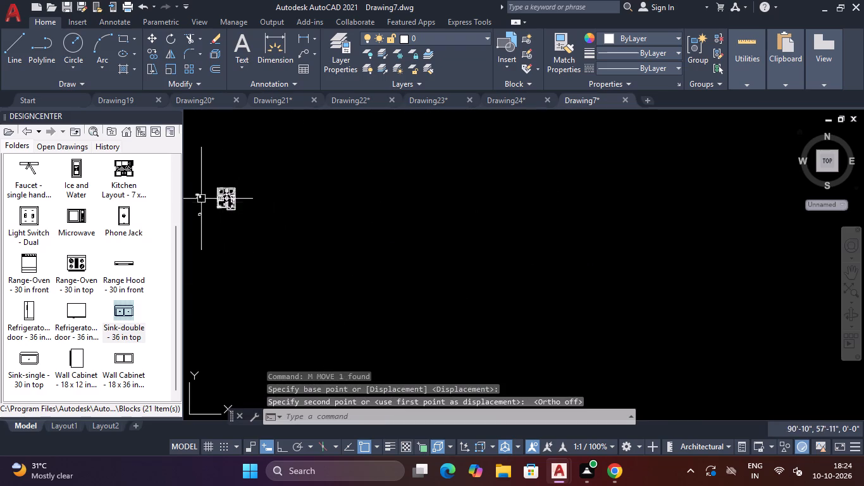
pyautogui.scroll(8, 182, 194)
pyautogui.click(266, 149)
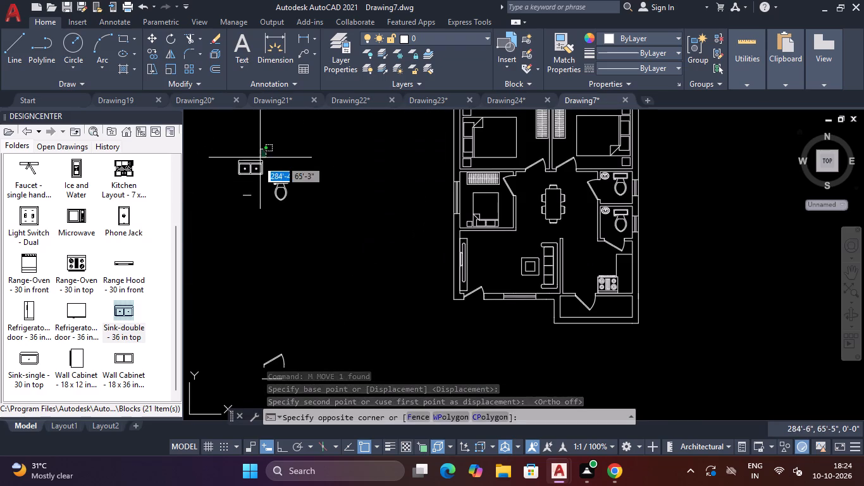
pyautogui.click(238, 177)
pyautogui.write('RO')
pyautogui.press('Return')
pyautogui.scroll(3, 237, 166)
pyautogui.click(239, 143)
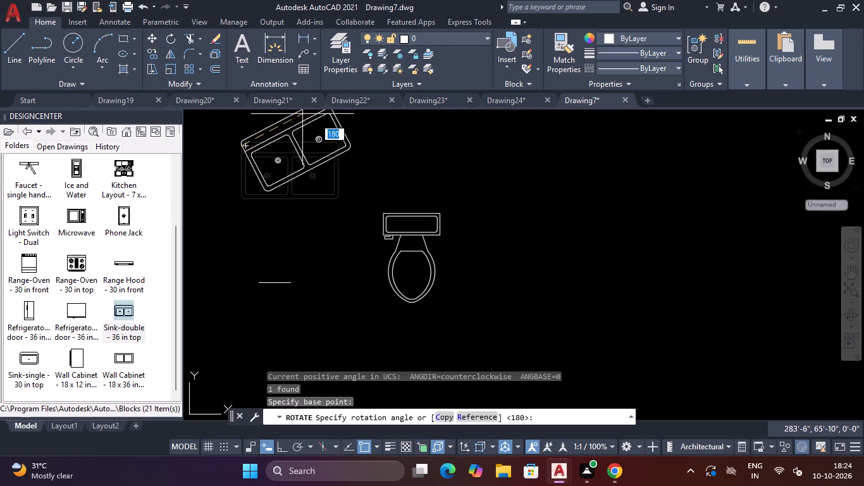
pyautogui.scroll(-4, 349, 132)
pyautogui.press('F8')
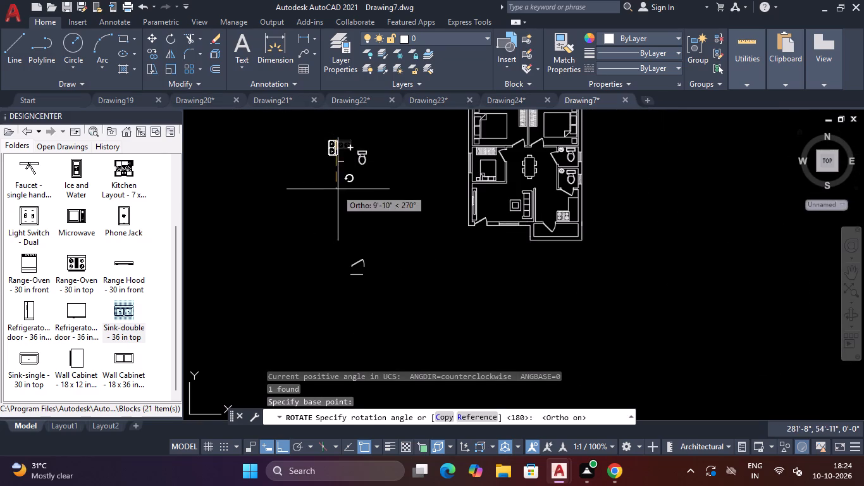
pyautogui.click(338, 189)
pyautogui.press('Escape')
# Move the double sink onto the kitchen counter along the outer wall, just above the range.
pyautogui.click(336, 125)
pyautogui.click(314, 162)
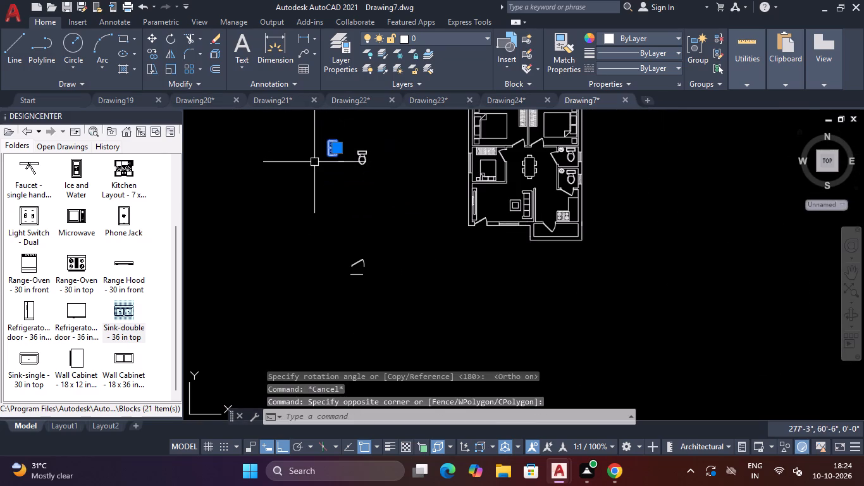
pyautogui.write('M')
pyautogui.press('space')
pyautogui.scroll(2, 321, 153)
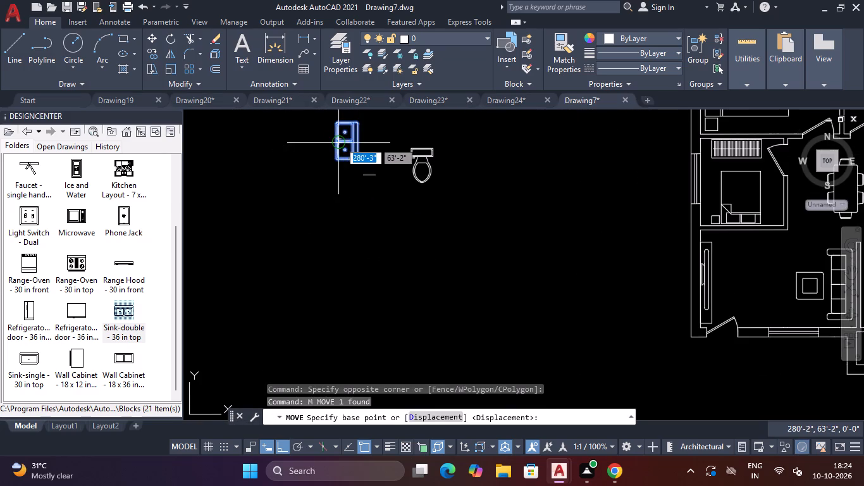
pyautogui.click(340, 140)
pyautogui.scroll(-3, 352, 153)
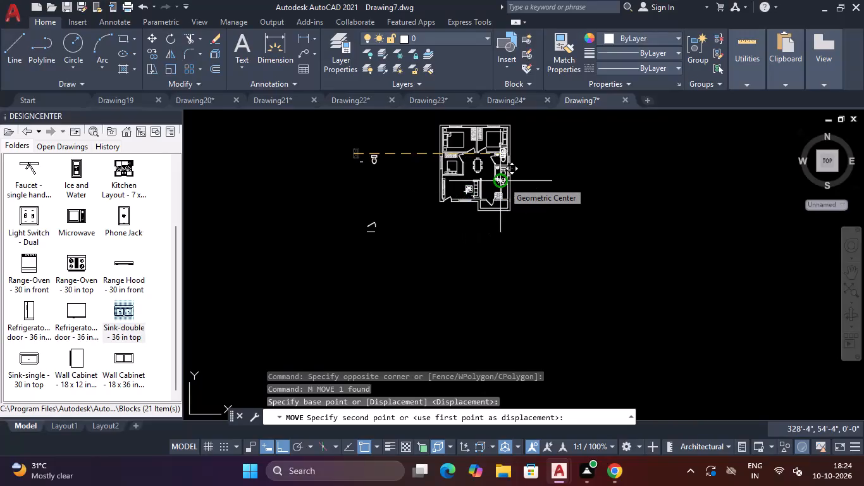
pyautogui.press('F8')
pyautogui.scroll(5, 509, 179)
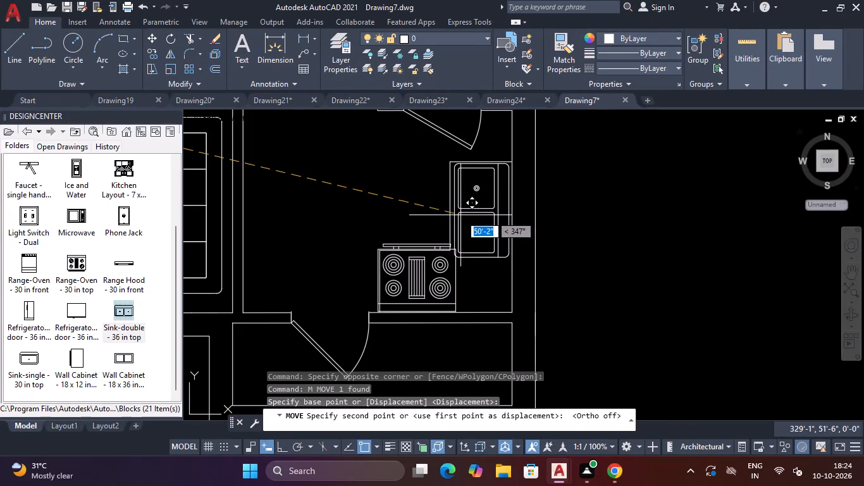
pyautogui.click(460, 215)
# Hatch the top outer wall between the two bedroom windows and its joined partition with a solid fill in grey 99,100,102.
pyautogui.scroll(-2, 460, 215)
pyautogui.scroll(-2, 381, 210)
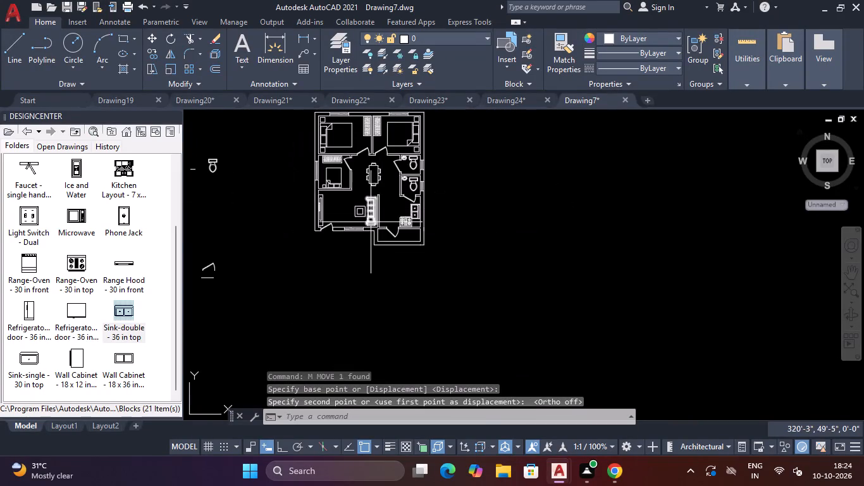
pyautogui.scroll(-2, 334, 173)
pyautogui.scroll(3, 334, 146)
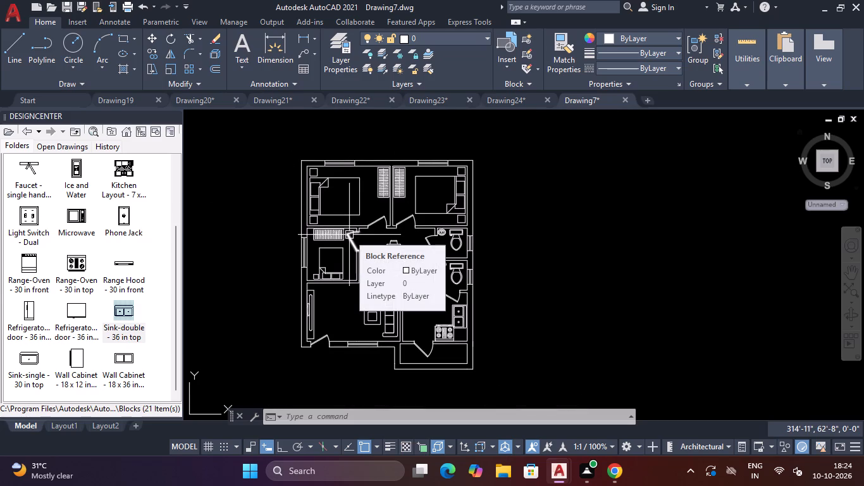
pyautogui.write('H')
pyautogui.press('space')
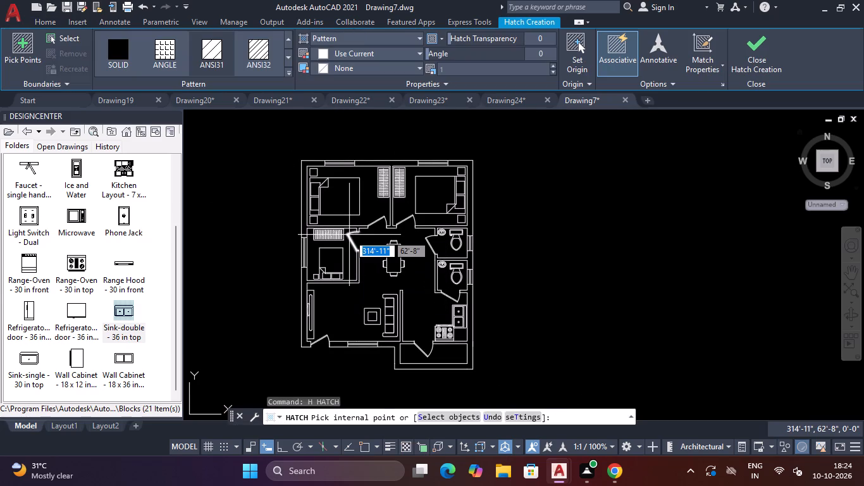
pyautogui.click(111, 54)
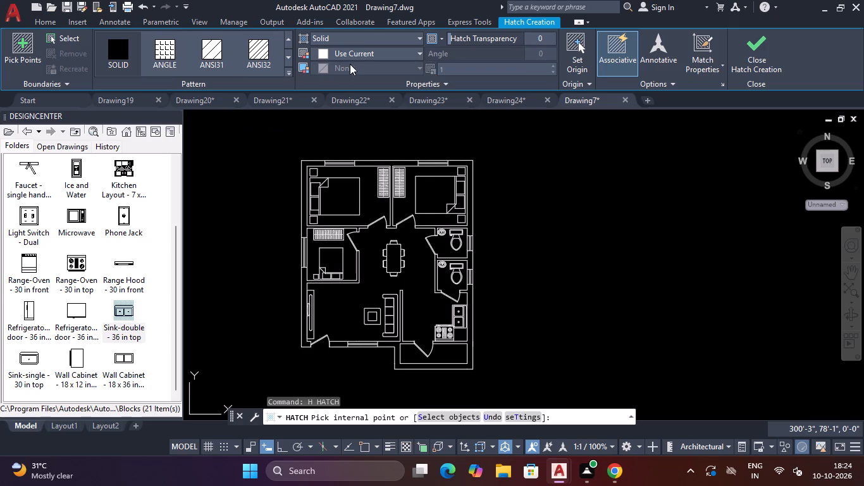
pyautogui.click(361, 47)
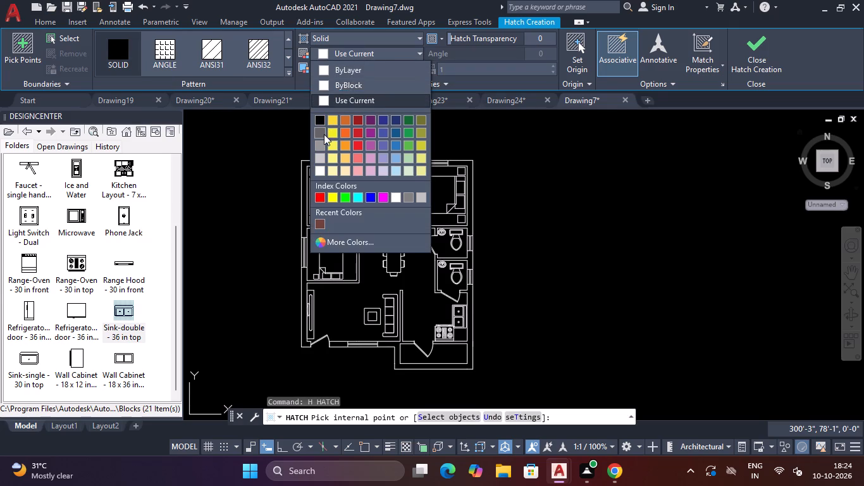
pyautogui.click(324, 134)
pyautogui.scroll(3, 361, 157)
pyautogui.click(407, 184)
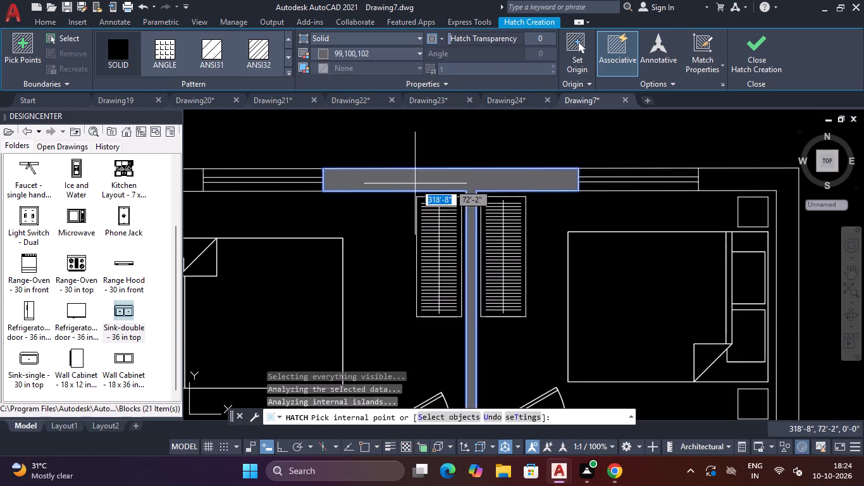
pyautogui.scroll(-4, 486, 185)
pyautogui.press('Escape')
# Hatch the upper-right outer wall with its joined partitions and the wall section between the two bathroom windows in the same solid grey.
pyautogui.press('space')
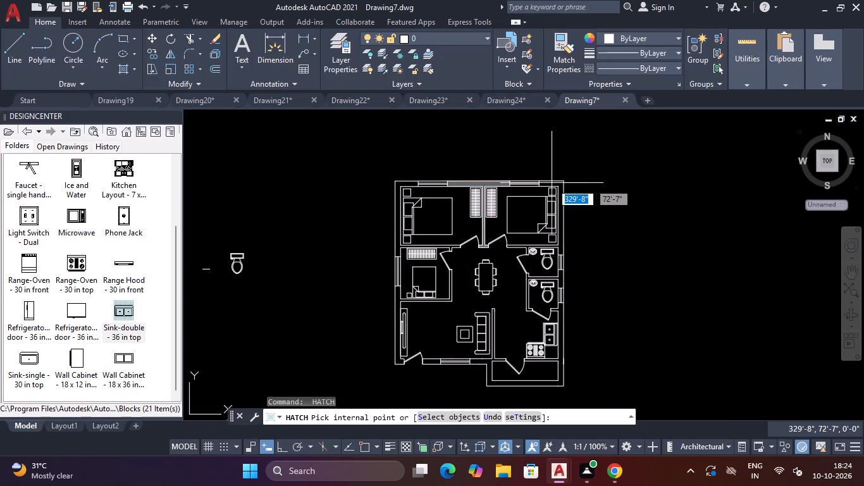
pyautogui.scroll(3, 552, 183)
pyautogui.click(552, 183)
pyautogui.scroll(-4, 556, 183)
pyautogui.press('Escape')
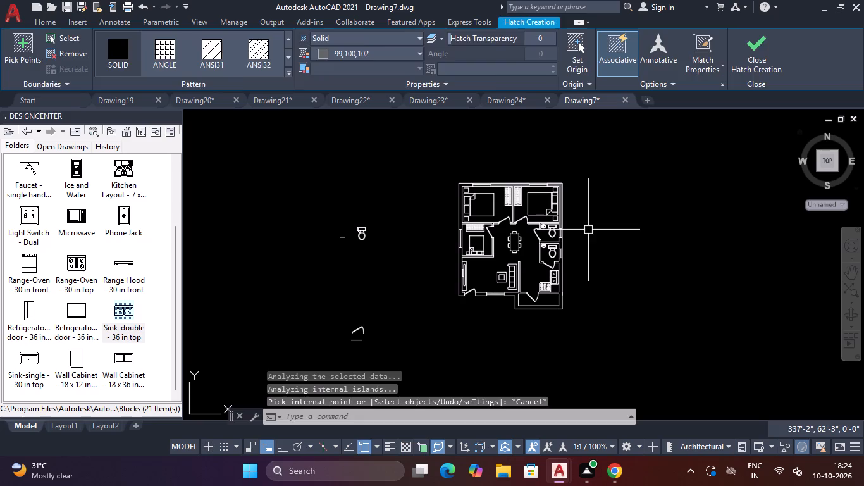
pyautogui.press('space')
pyautogui.scroll(4, 554, 245)
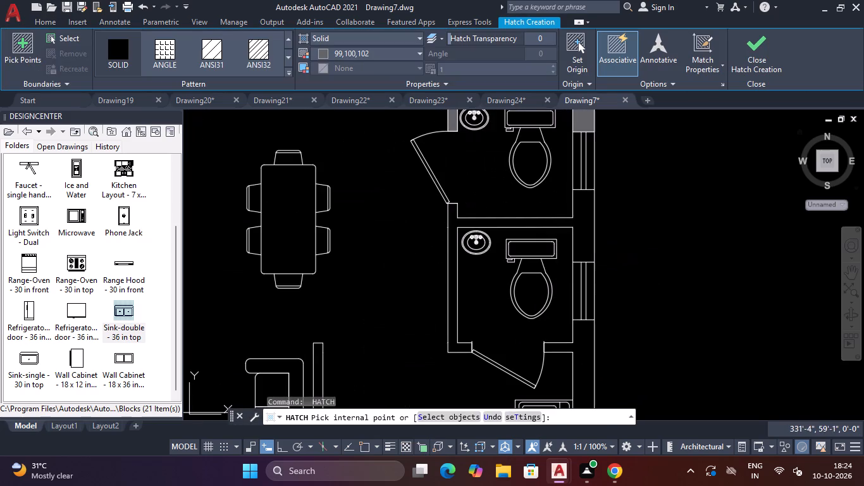
pyautogui.click(592, 232)
pyautogui.scroll(-4, 592, 232)
pyautogui.press('Escape')
# Hatch the lower-right outer wall with its joined kitchen walls, and the front wall between the entrance door and living room window.
pyautogui.press('space')
pyautogui.scroll(3, 591, 275)
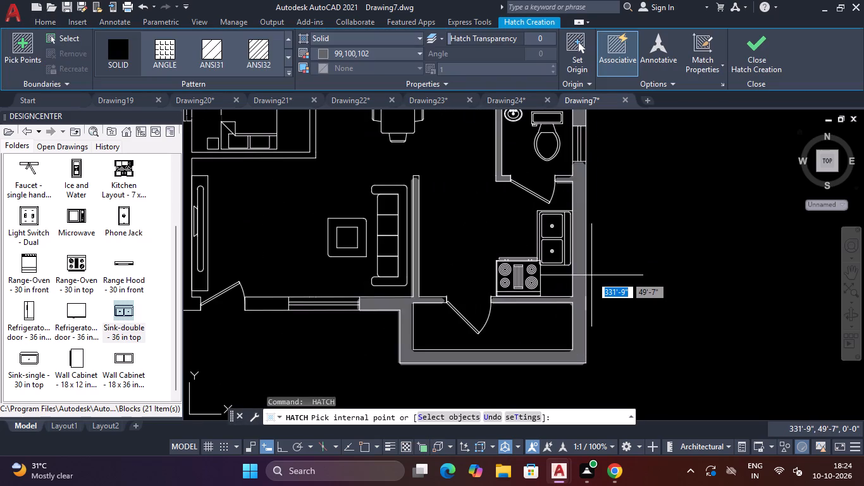
pyautogui.click(582, 281)
pyautogui.press('Escape')
pyautogui.scroll(-3, 582, 281)
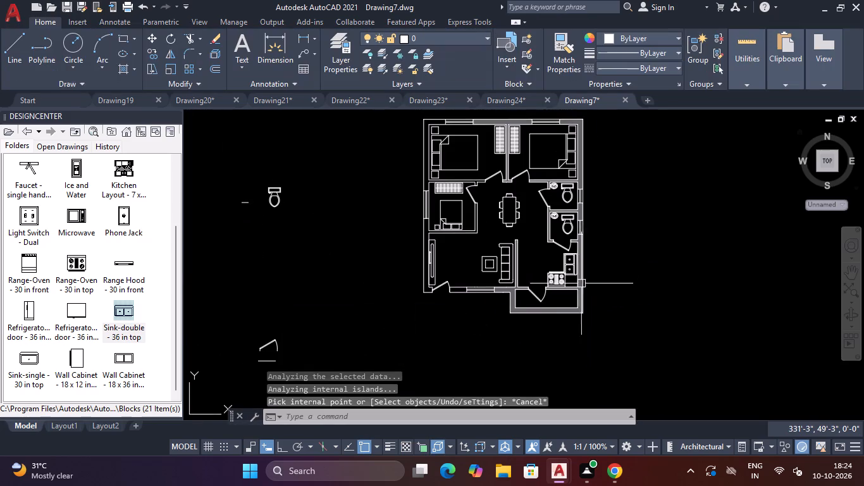
pyautogui.press('space')
pyautogui.scroll(3, 463, 294)
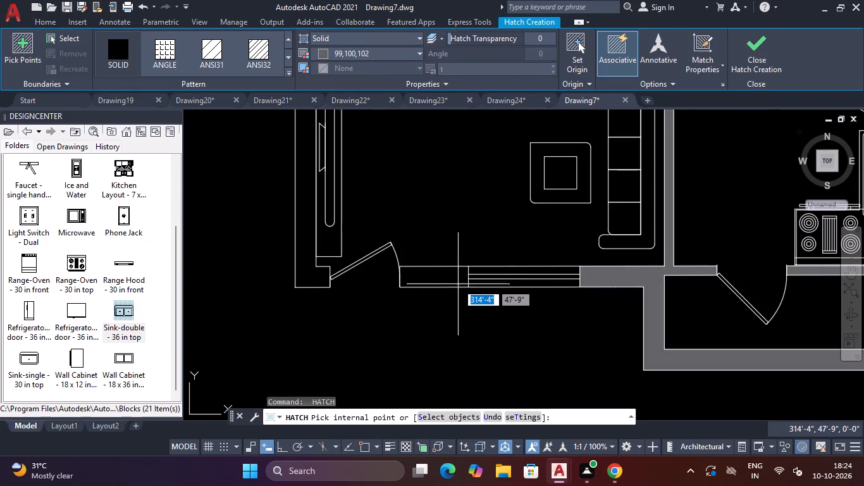
pyautogui.click(457, 283)
pyautogui.press('Escape')
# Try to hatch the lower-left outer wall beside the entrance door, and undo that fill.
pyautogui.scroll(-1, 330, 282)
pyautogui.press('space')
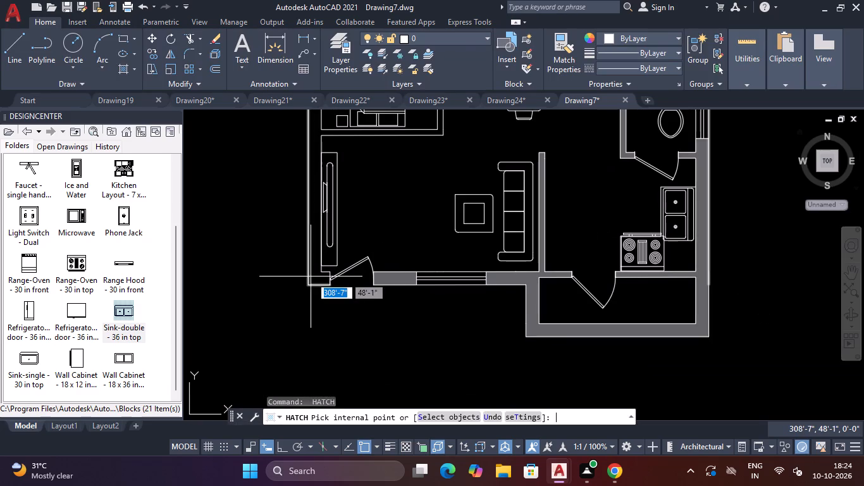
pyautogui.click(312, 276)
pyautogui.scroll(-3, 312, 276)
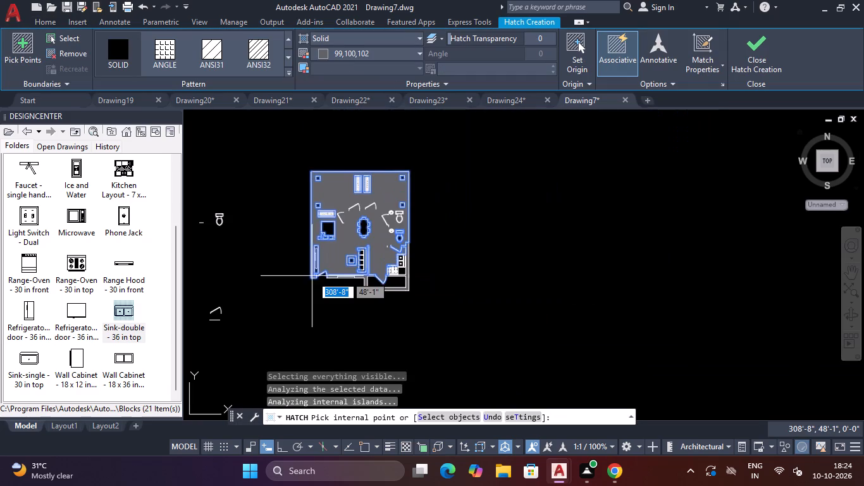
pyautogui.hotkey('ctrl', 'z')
# Hatch the left outer wall above and below the small bedroom's window, including the joined partitions, in solid grey.
pyautogui.scroll(4, 300, 203)
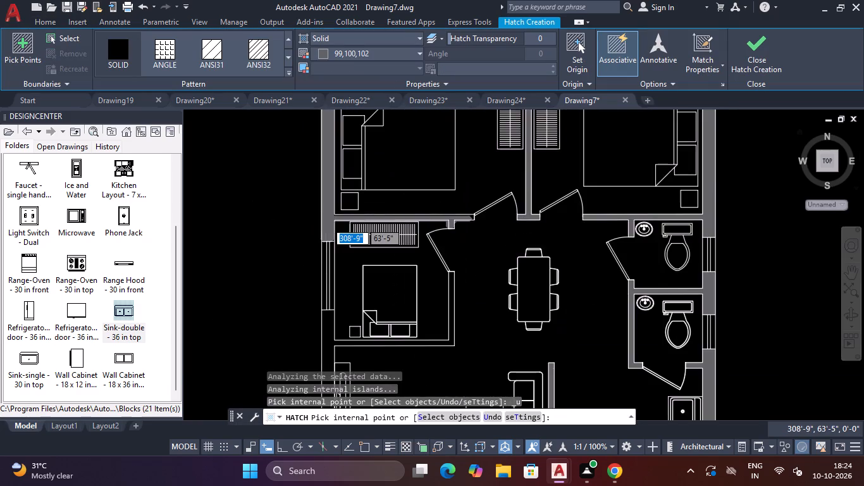
pyautogui.click(326, 222)
pyautogui.scroll(-3, 327, 222)
pyautogui.press('Escape')
pyautogui.scroll(-4, 324, 281)
pyautogui.press('space')
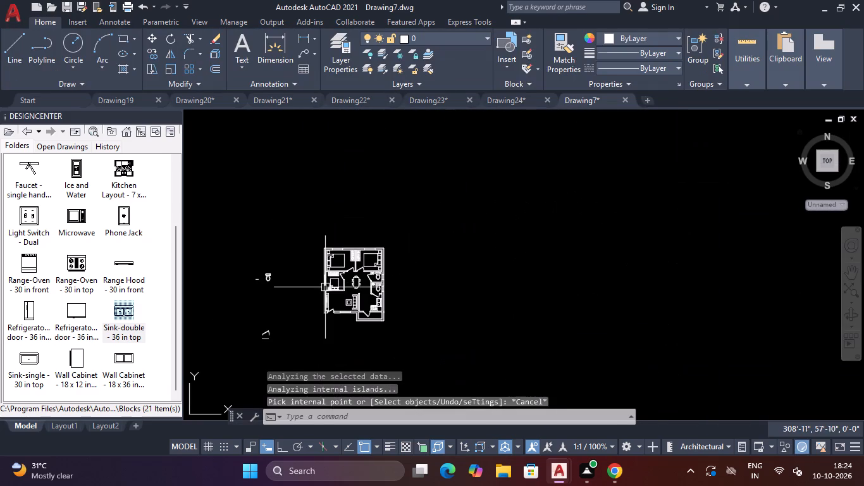
pyautogui.scroll(4, 324, 295)
pyautogui.click(328, 263)
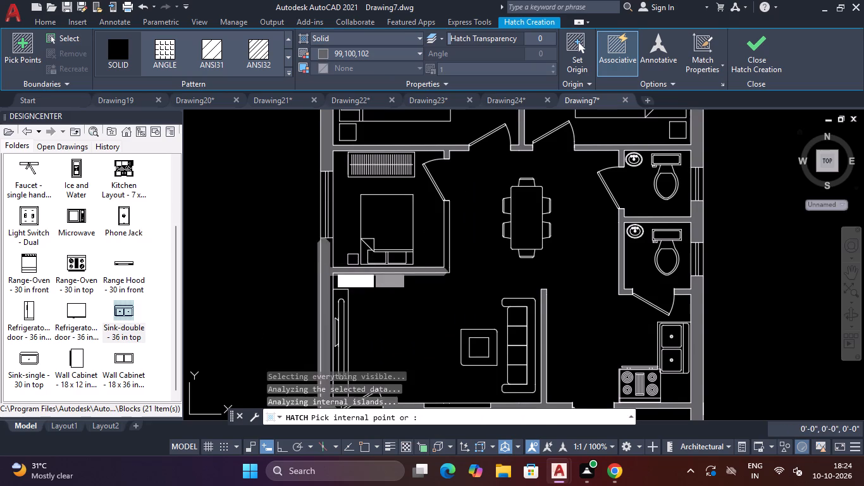
pyautogui.scroll(-4, 328, 265)
pyautogui.press('Escape')
# Examine the floor plan to check the wall hatching.
pyautogui.scroll(-2, 444, 240)
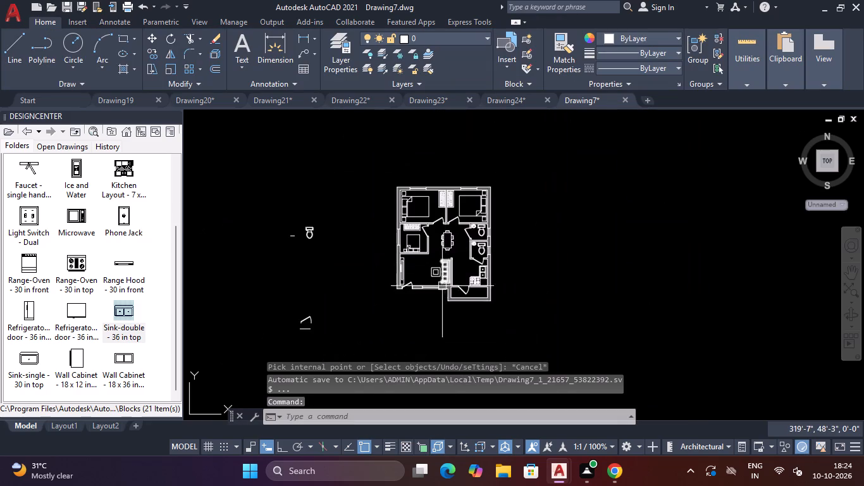
pyautogui.scroll(2, 442, 287)
pyautogui.scroll(1, 476, 249)
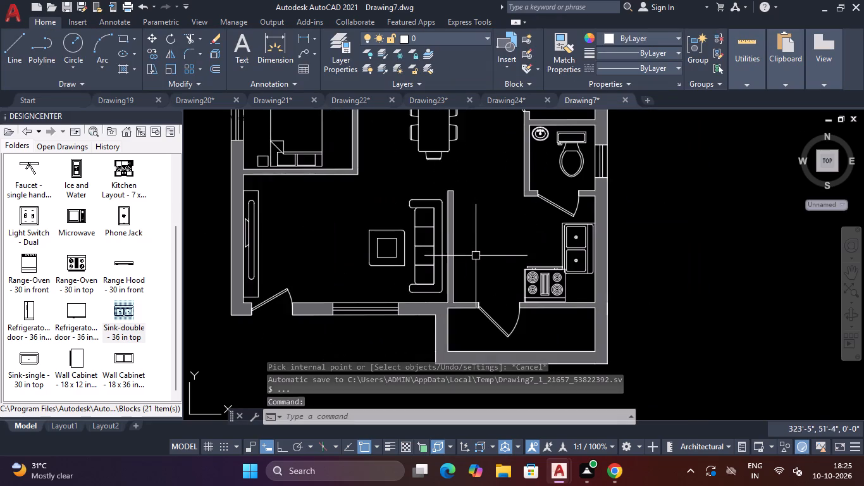
pyautogui.scroll(-1, 476, 258)
pyautogui.press('Escape')
pyautogui.press('Escape')
pyautogui.scroll(1, 400, 175)
pyautogui.scroll(-3, 400, 175)
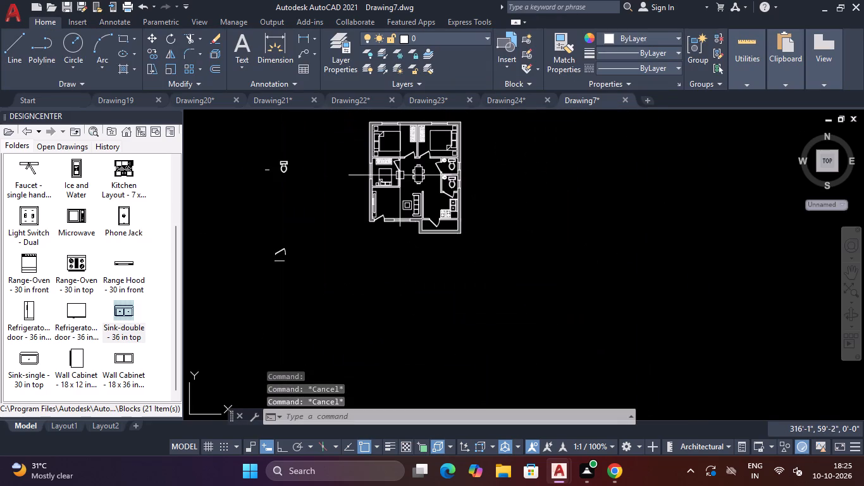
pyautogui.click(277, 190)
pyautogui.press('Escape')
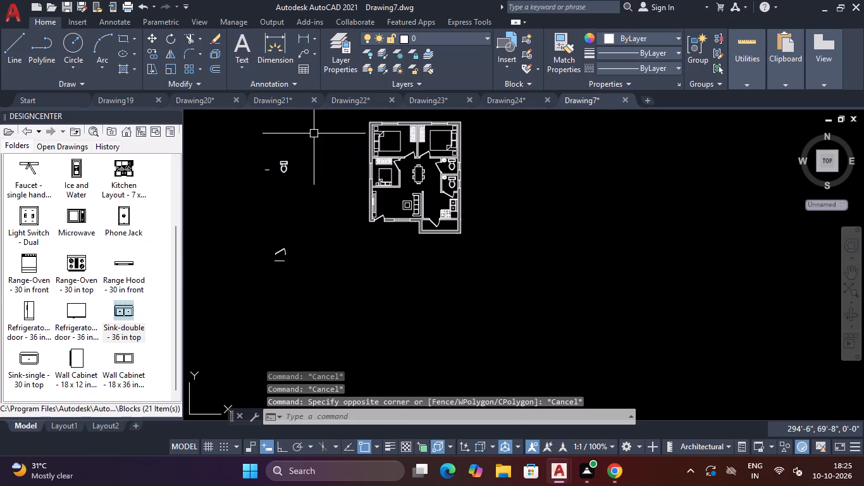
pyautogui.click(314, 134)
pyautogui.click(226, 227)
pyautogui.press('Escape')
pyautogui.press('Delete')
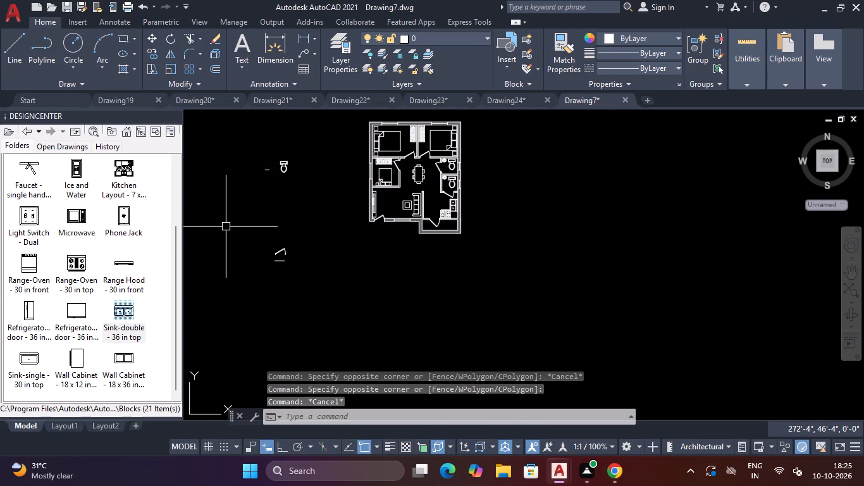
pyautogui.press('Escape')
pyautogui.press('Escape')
# Erase the leftover toilet, door and line pieces lying outside the floor plan.
pyautogui.moveTo(305, 140); pyautogui.dragTo(295, 182)
pyautogui.click(254, 315)
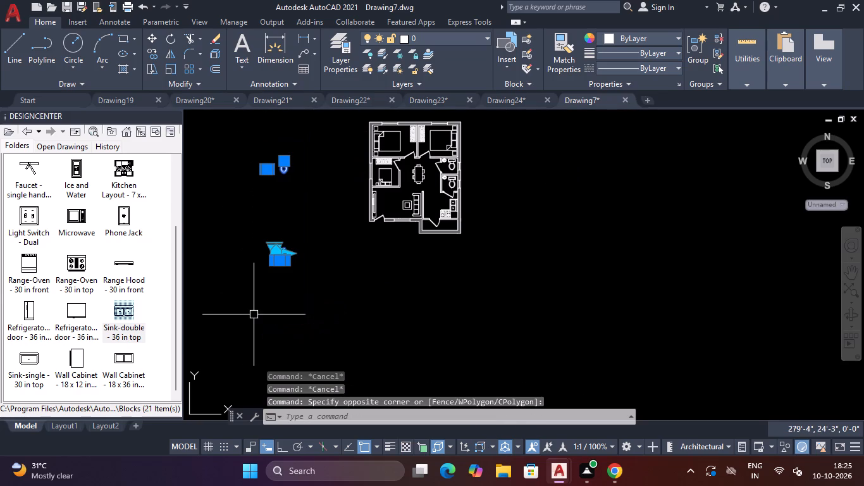
pyautogui.press('Delete')
pyautogui.press('Delete')
pyautogui.press('Delete')
pyautogui.press('Escape')
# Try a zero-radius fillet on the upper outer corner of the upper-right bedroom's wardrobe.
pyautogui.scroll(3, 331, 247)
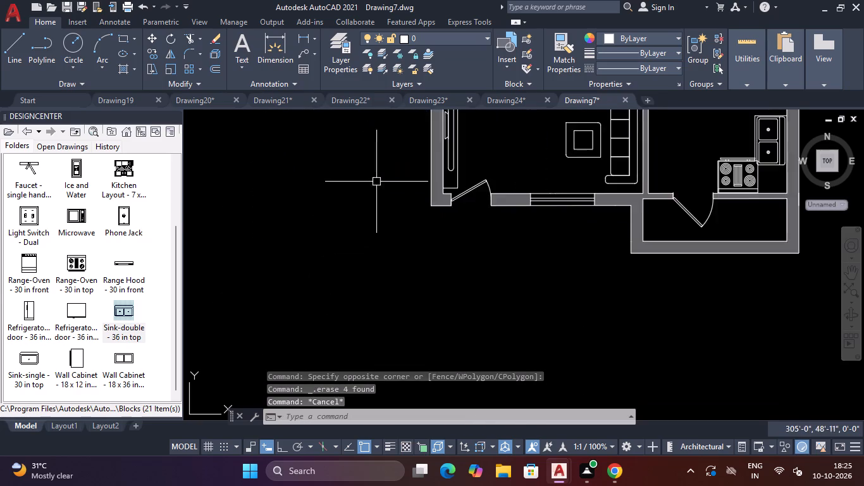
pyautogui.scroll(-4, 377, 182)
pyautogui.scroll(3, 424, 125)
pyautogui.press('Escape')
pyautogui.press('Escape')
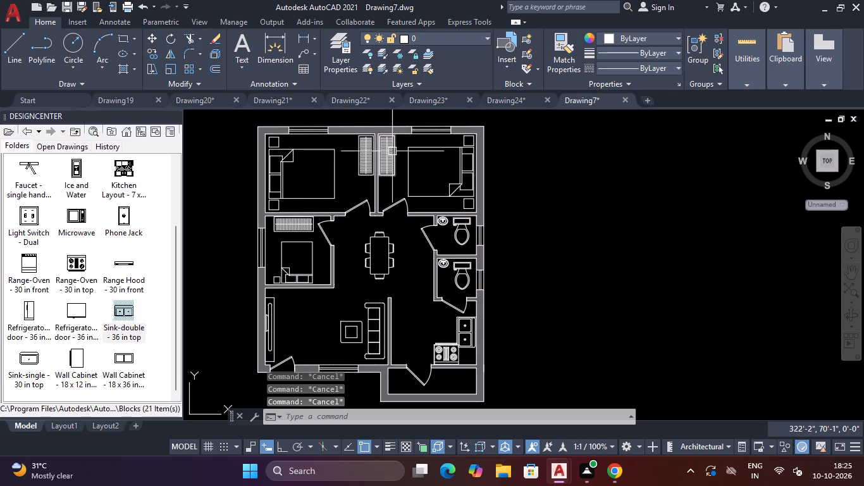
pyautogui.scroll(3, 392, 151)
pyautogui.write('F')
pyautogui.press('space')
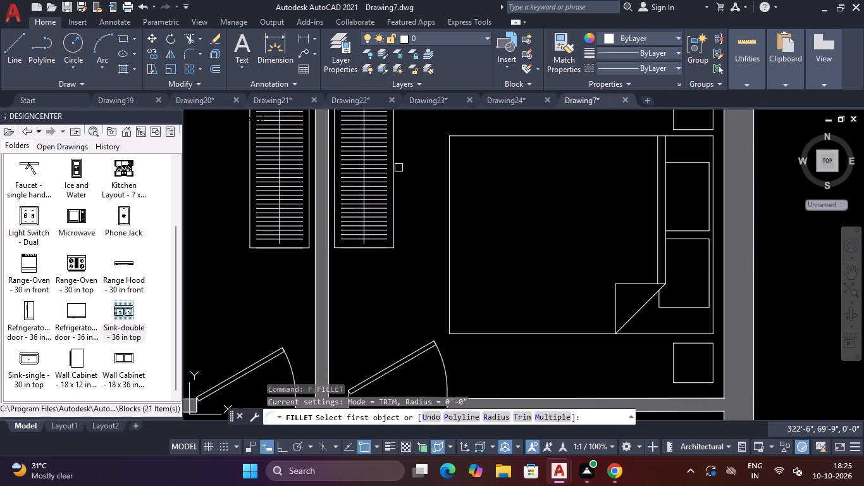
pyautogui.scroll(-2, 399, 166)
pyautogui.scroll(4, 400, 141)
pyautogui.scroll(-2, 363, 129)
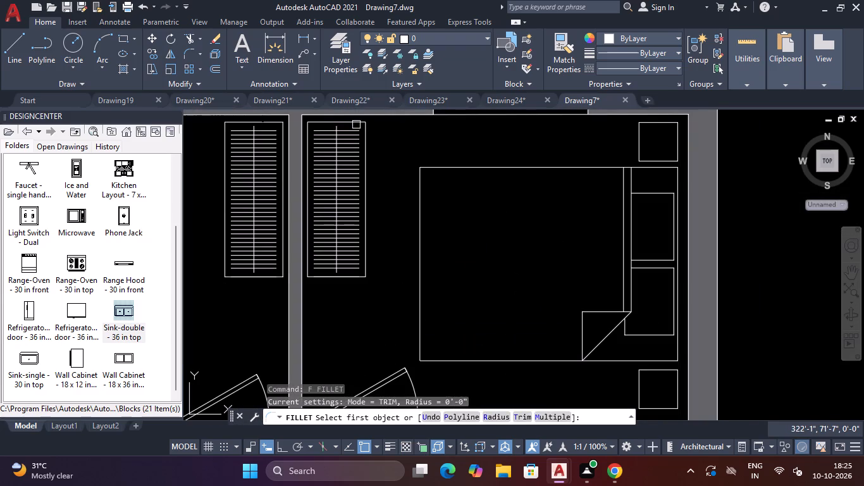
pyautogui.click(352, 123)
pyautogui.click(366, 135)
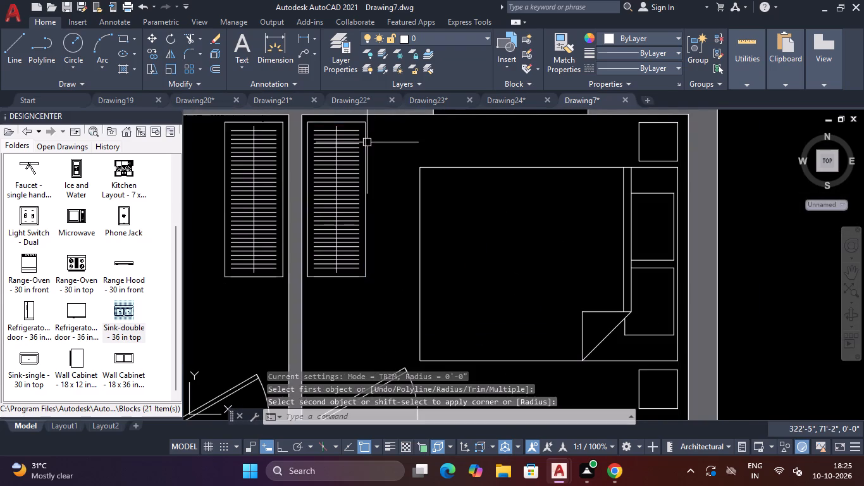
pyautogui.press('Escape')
# Explode the outline rectangle of the upper-right bedroom's wardrobe.
pyautogui.click(367, 145)
pyautogui.write('EXP')
pyautogui.press('Down')
pyautogui.press('Return')
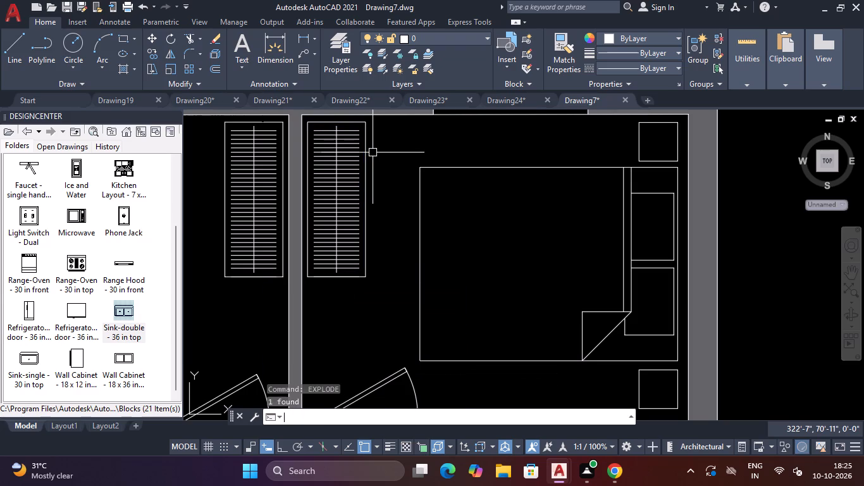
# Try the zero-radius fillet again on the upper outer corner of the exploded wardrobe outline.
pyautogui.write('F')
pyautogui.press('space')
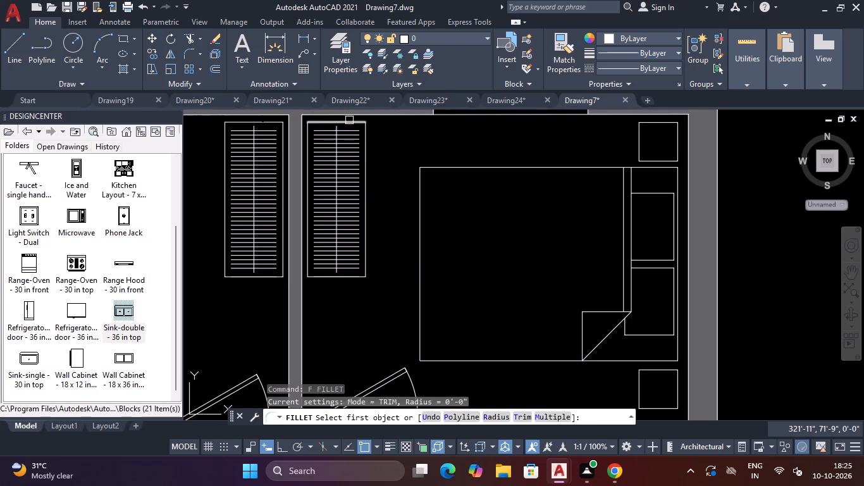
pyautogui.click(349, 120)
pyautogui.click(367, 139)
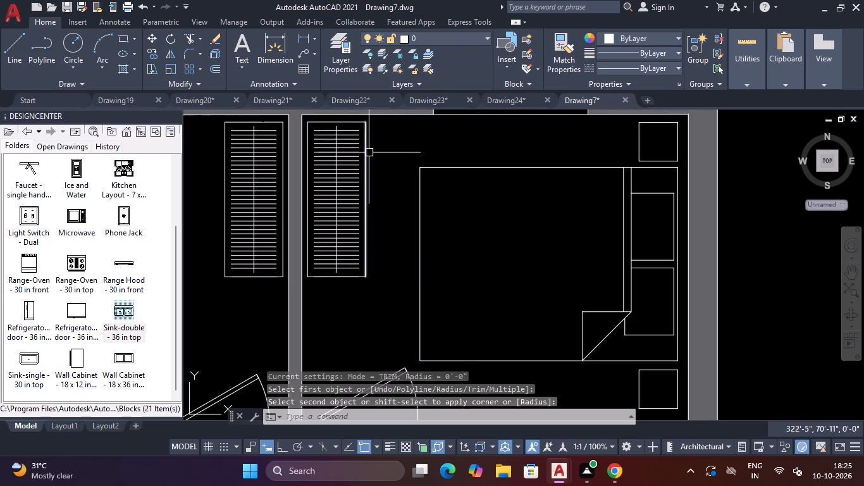
# Set the fillet radius to 2" and round both outer corners of the upper-right bedroom's wardrobe.
pyautogui.write('F R')
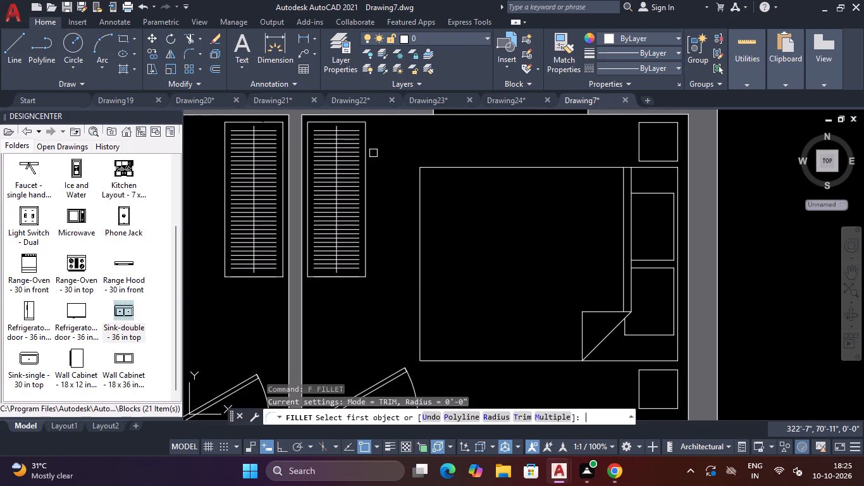
pyautogui.press('space')
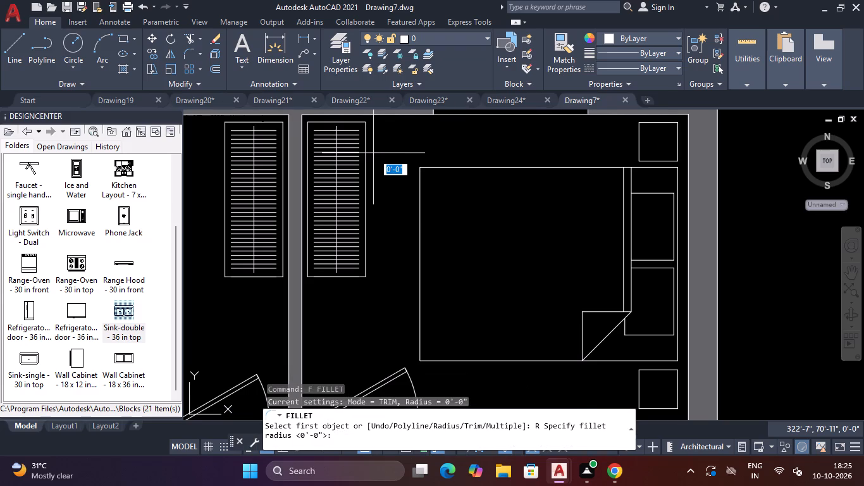
pyautogui.write('2"')
pyautogui.press('Return')
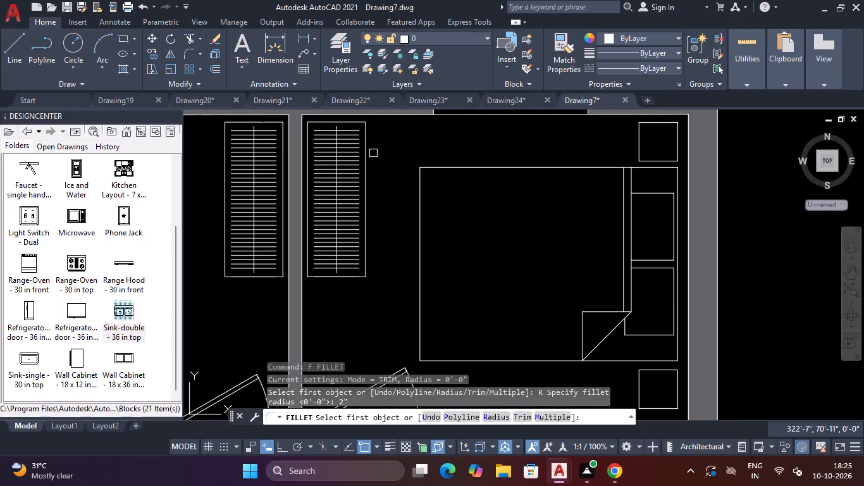
pyautogui.scroll(1, 352, 141)
pyautogui.scroll(-2, 352, 118)
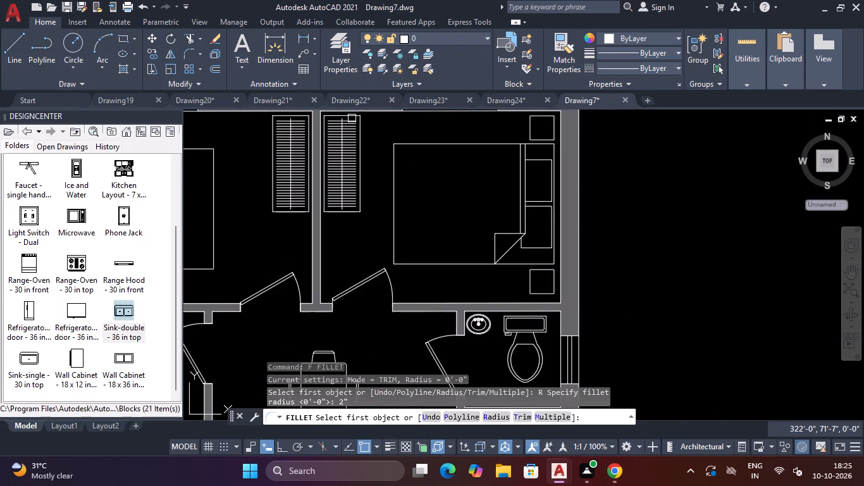
pyautogui.scroll(3, 352, 118)
pyautogui.scroll(-3, 351, 118)
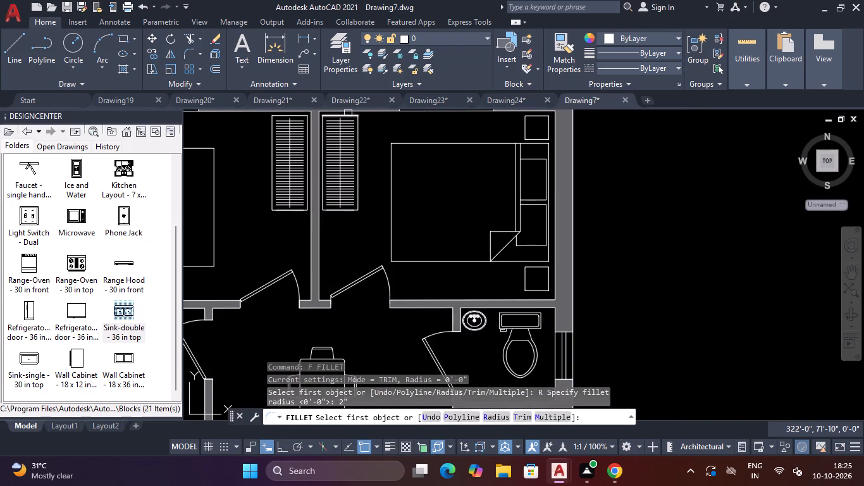
pyautogui.click(347, 112)
pyautogui.click(360, 130)
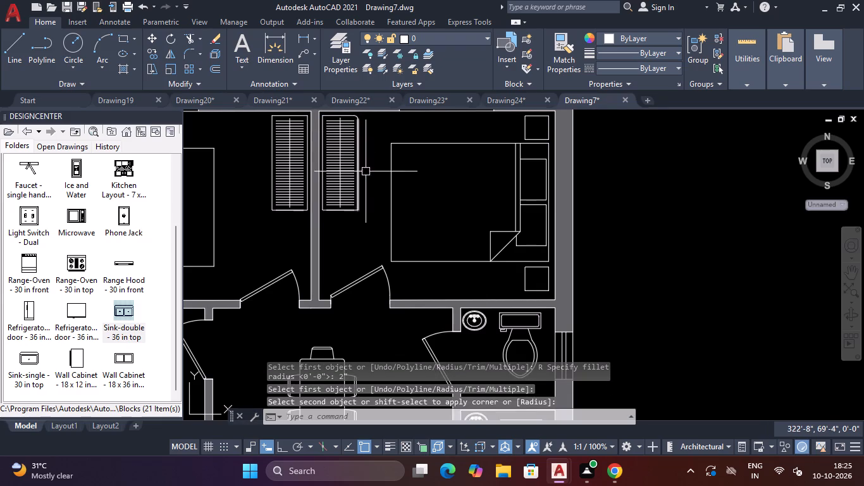
pyautogui.press('space')
pyautogui.scroll(2, 362, 204)
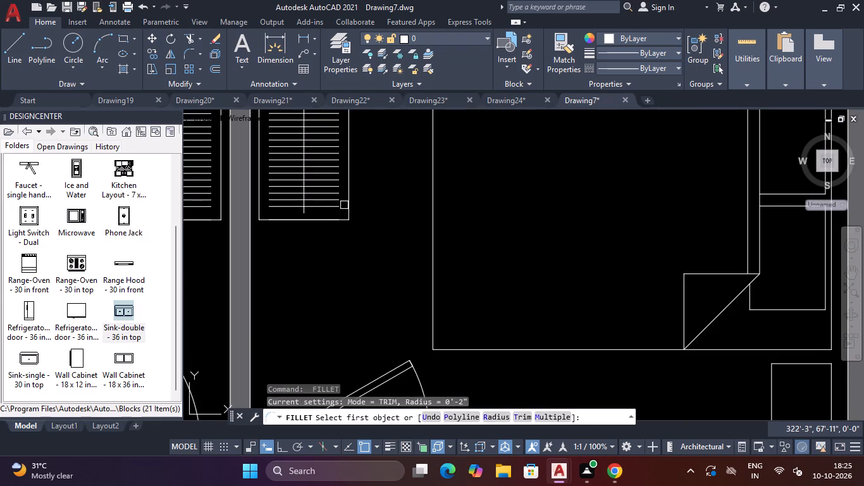
pyautogui.click(346, 205)
pyautogui.click(336, 219)
pyautogui.scroll(-4, 336, 219)
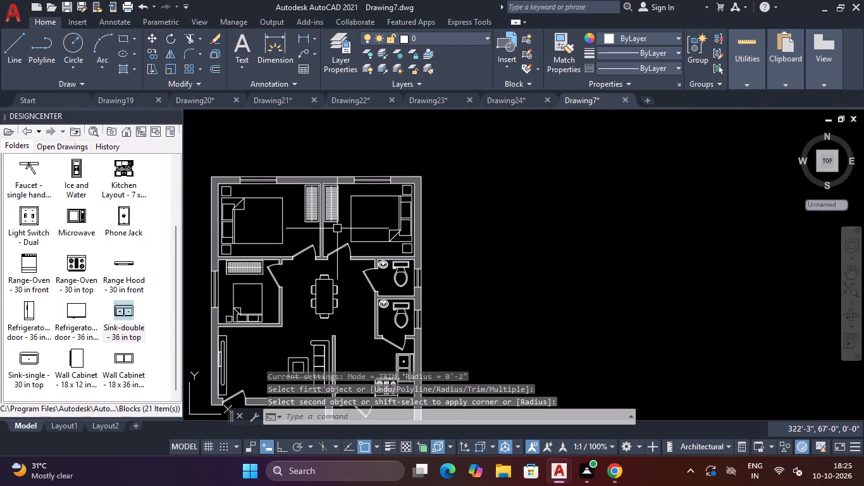
# Fillet both outer corners of the upper-left bedroom's wardrobe with the 2" radius.
pyautogui.press('space')
pyautogui.scroll(5, 300, 187)
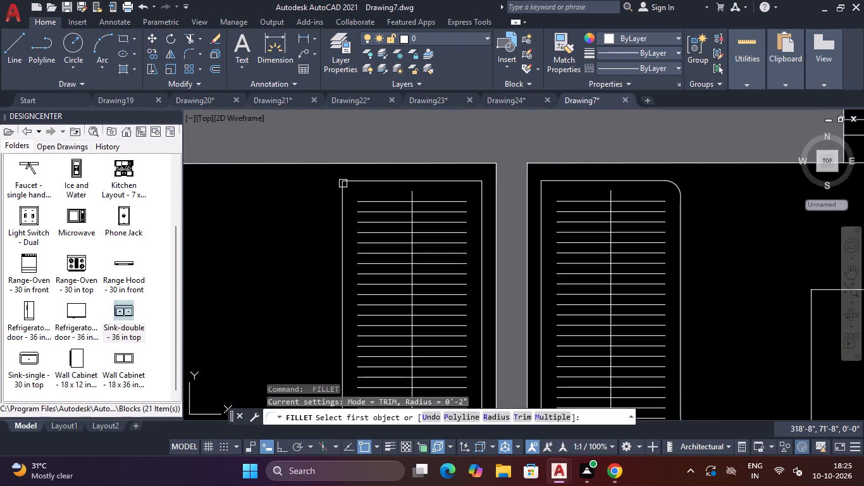
pyautogui.click(351, 180)
pyautogui.click(344, 197)
pyautogui.scroll(-4, 359, 196)
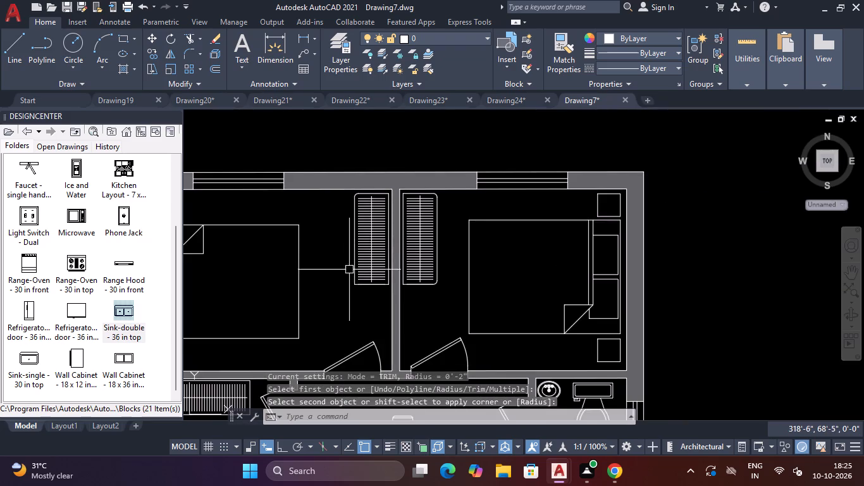
pyautogui.scroll(3, 349, 270)
pyautogui.press('space')
pyautogui.click(366, 301)
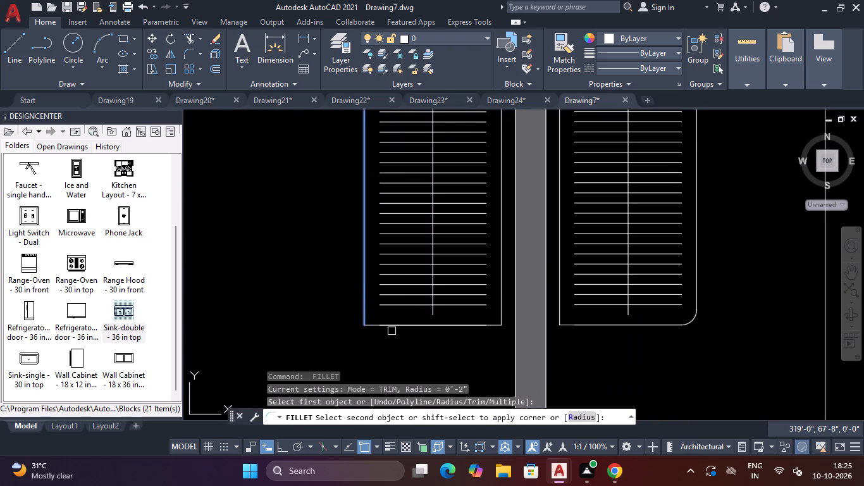
pyautogui.click(393, 326)
pyautogui.scroll(-6, 407, 308)
pyautogui.press('Escape')
pyautogui.scroll(4, 385, 303)
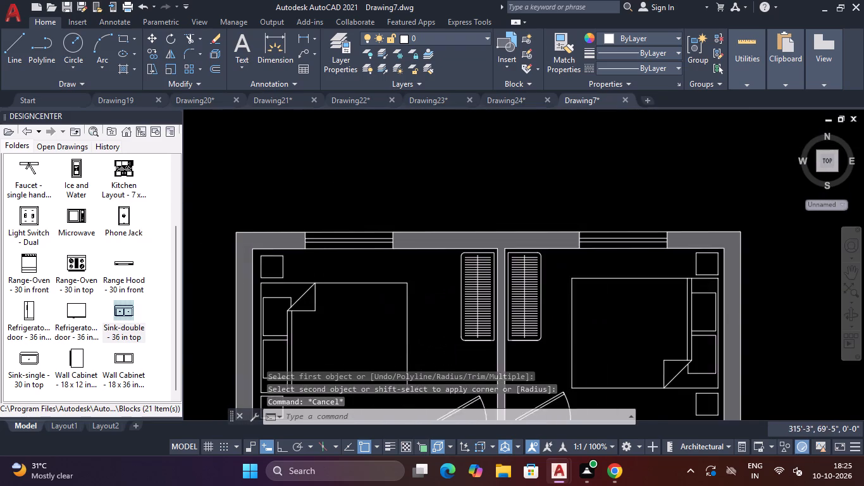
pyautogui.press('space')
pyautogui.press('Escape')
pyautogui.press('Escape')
# Open the double bed block in the upper-left bedroom for editing.
pyautogui.doubleClick(389, 273)
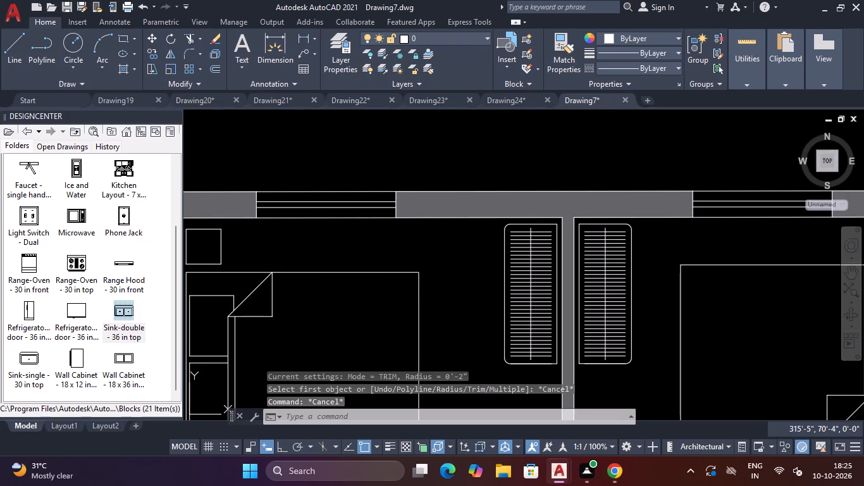
pyautogui.click(423, 319)
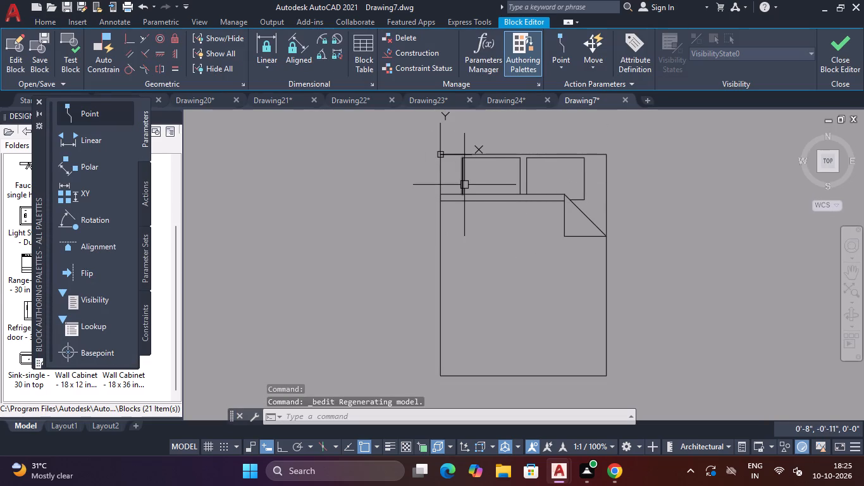
# Fillet the bed outline's upper-right, lower-left and lower-right corners with the 2" radius.
pyautogui.write('F')
pyautogui.press('space')
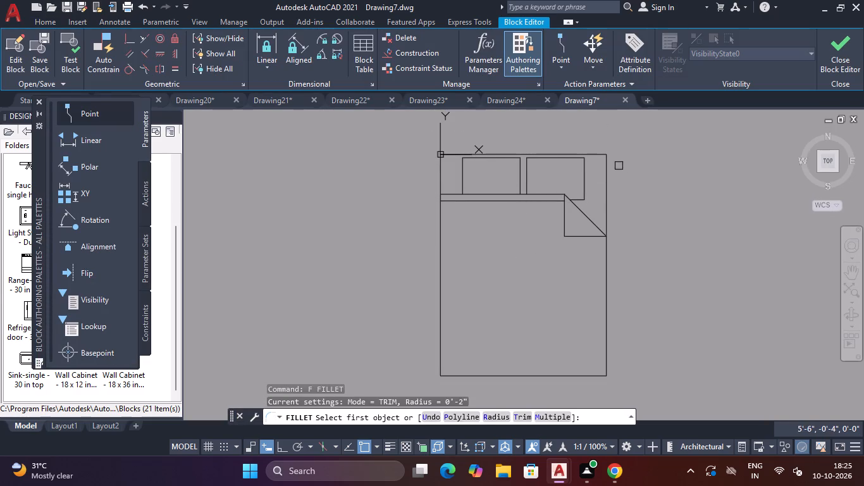
pyautogui.click(608, 176)
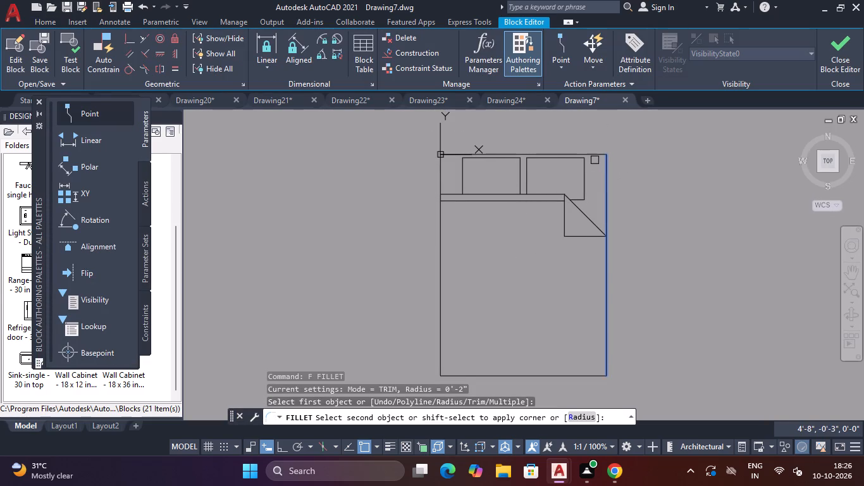
pyautogui.click(589, 152)
pyautogui.press('space')
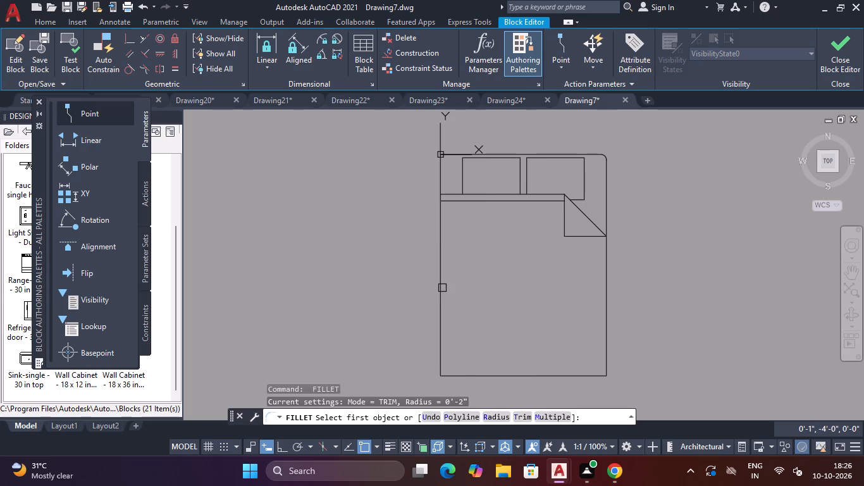
pyautogui.click(442, 288)
pyautogui.click(485, 377)
pyautogui.press('space')
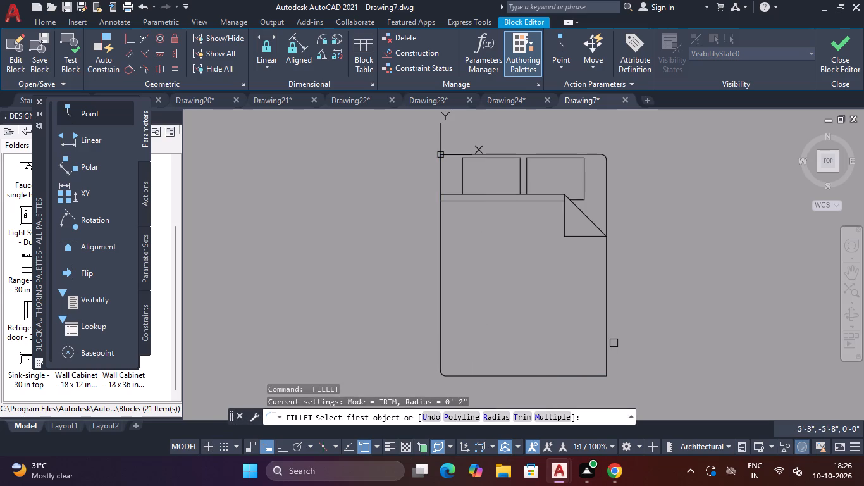
pyautogui.click(609, 342)
pyautogui.click(584, 379)
pyautogui.press('Escape')
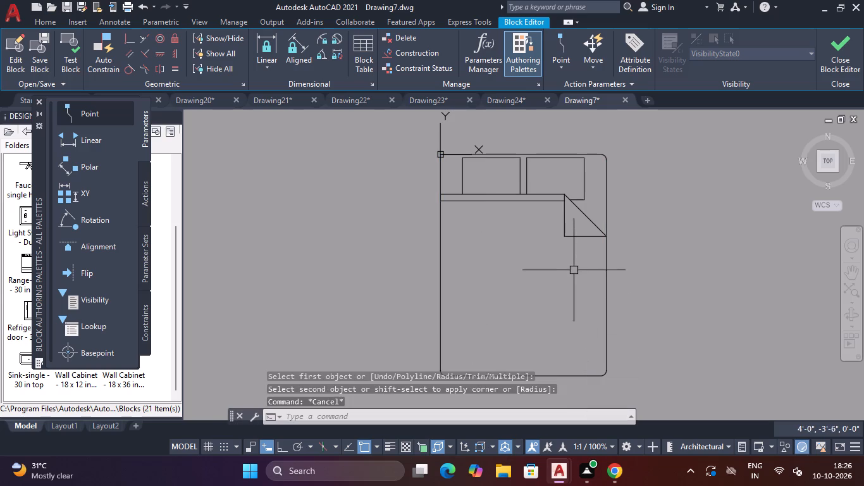
# Fillet the square corner of the bed's folded blanket flap with the 2" radius.
pyautogui.press('space')
pyautogui.click(563, 227)
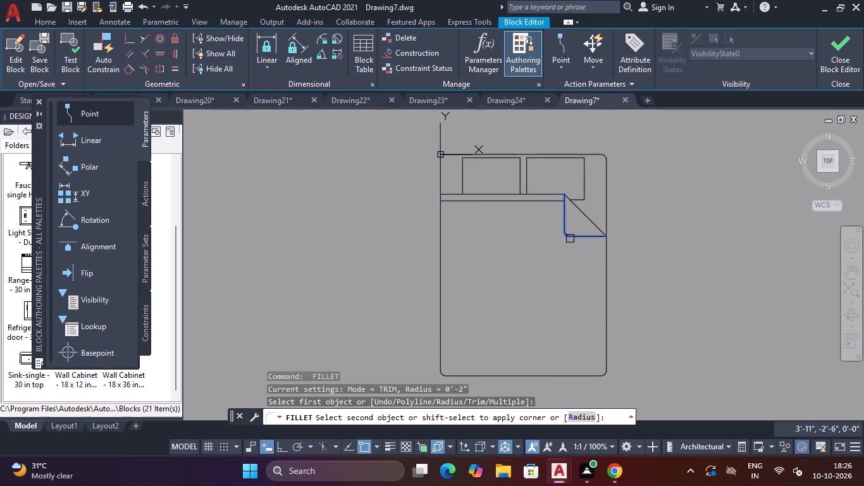
pyautogui.click(571, 239)
pyautogui.press('Escape')
# Fillet the two upper corners of each pillow on the bed with the 2" radius.
pyautogui.press('space')
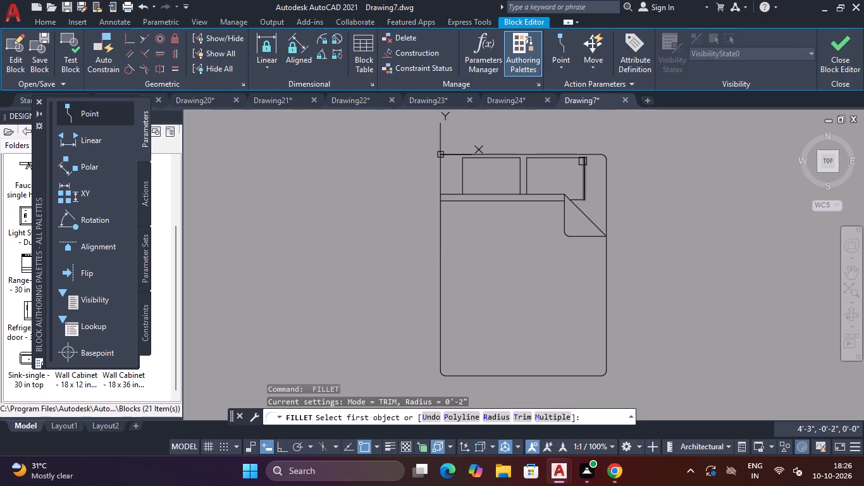
pyautogui.scroll(2, 583, 161)
pyautogui.click(583, 171)
pyautogui.click(556, 154)
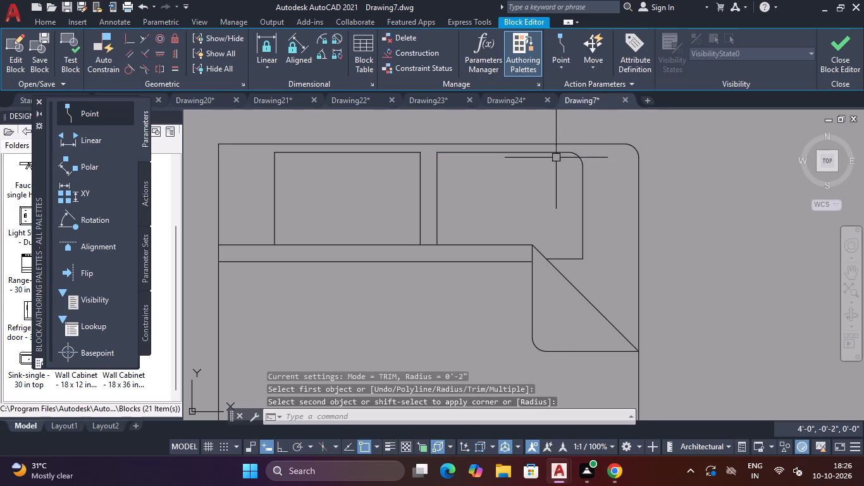
pyautogui.press('Escape')
pyautogui.press('space')
pyautogui.click(449, 153)
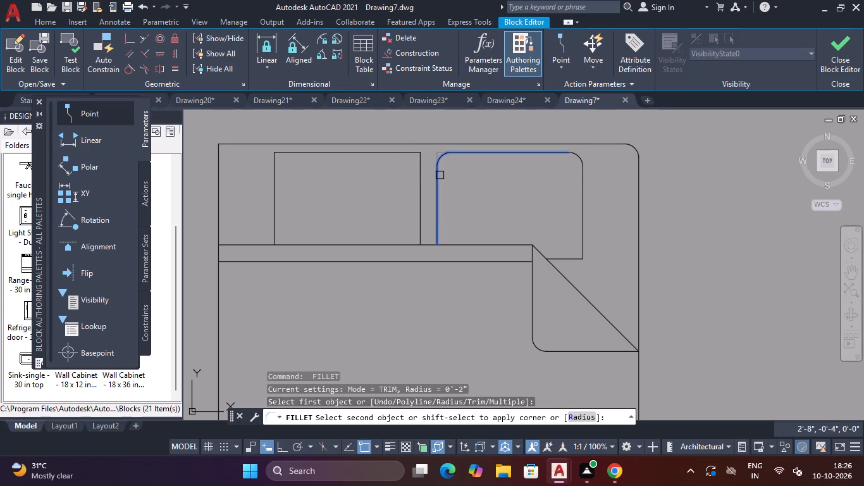
pyautogui.click(440, 175)
pyautogui.press('space')
pyautogui.click(400, 153)
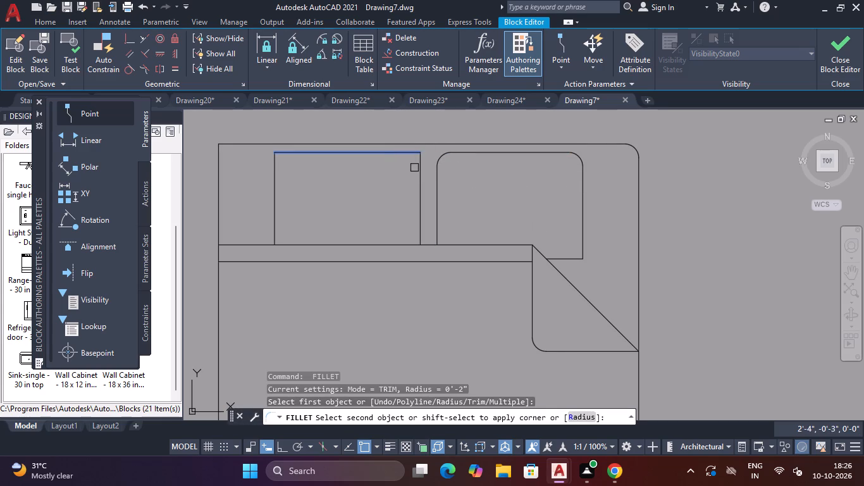
pyautogui.click(419, 173)
pyautogui.press('space')
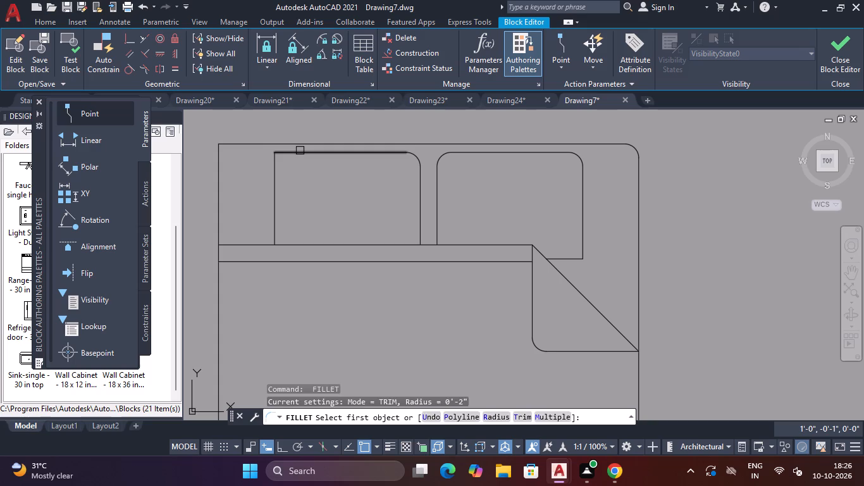
pyautogui.click(300, 151)
pyautogui.click(275, 184)
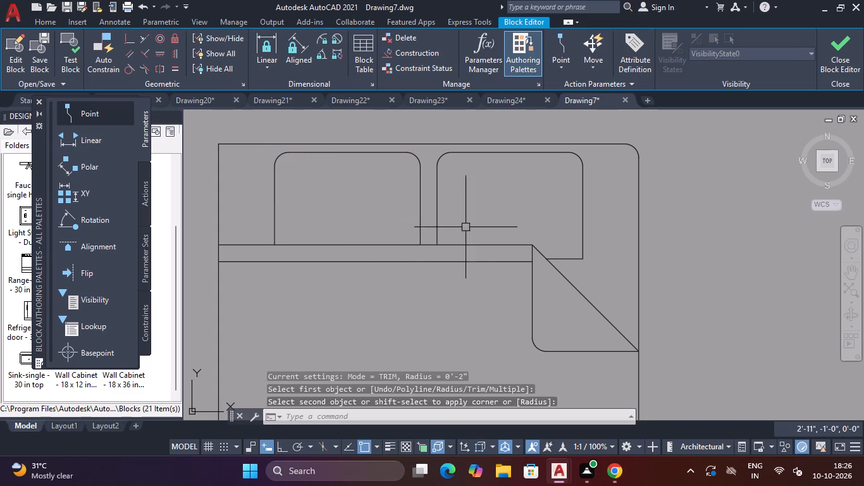
# Fillet the right pillow's lower-right corner and the bed outline's upper-left corner with the 2" radius.
pyautogui.press('space')
pyautogui.click(587, 242)
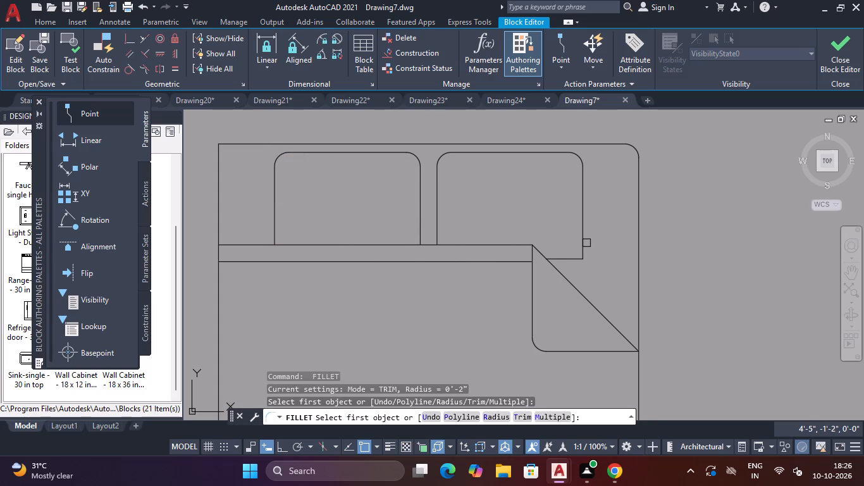
pyautogui.click(583, 246)
pyautogui.click(570, 257)
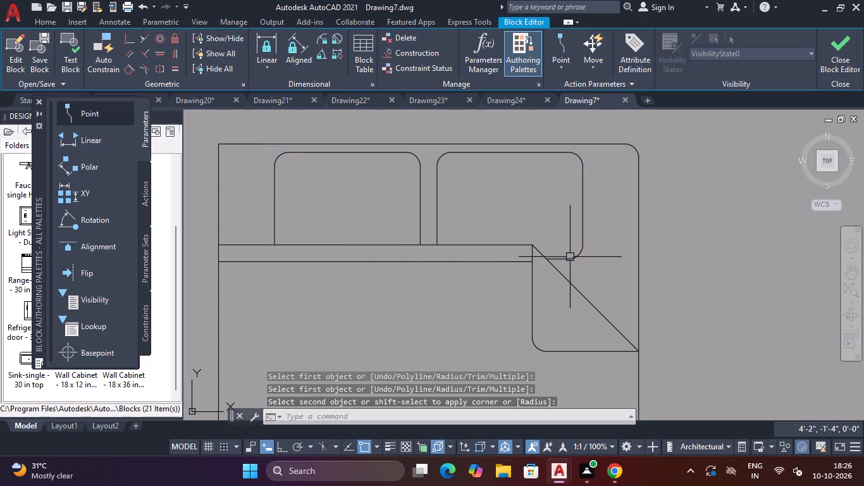
pyautogui.scroll(-3, 568, 247)
pyautogui.press('space')
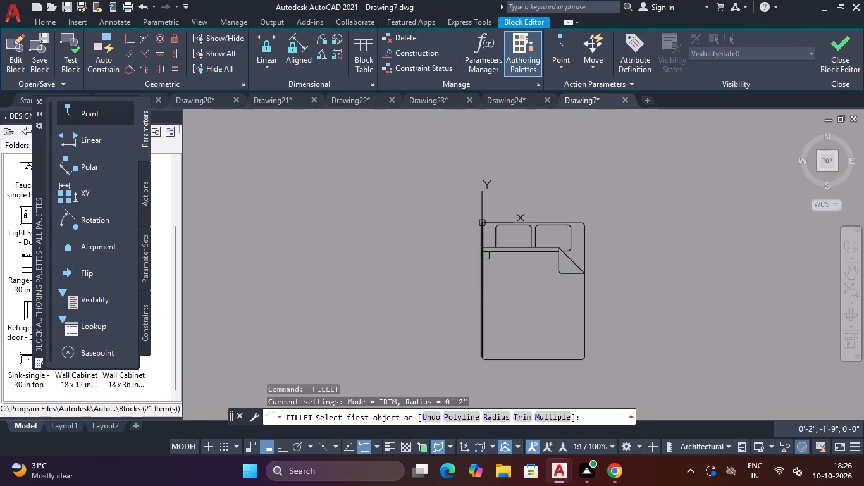
pyautogui.scroll(5, 483, 223)
pyautogui.click(499, 211)
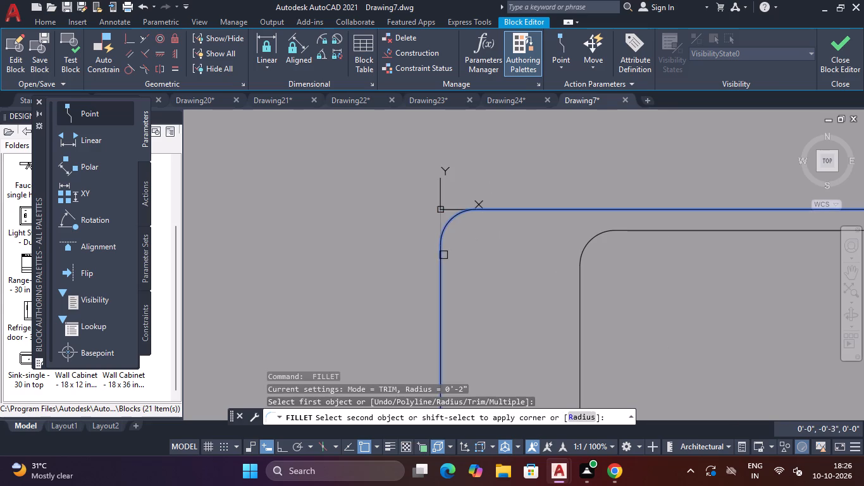
pyautogui.click(443, 255)
pyautogui.scroll(-8, 501, 249)
pyautogui.scroll(2, 570, 304)
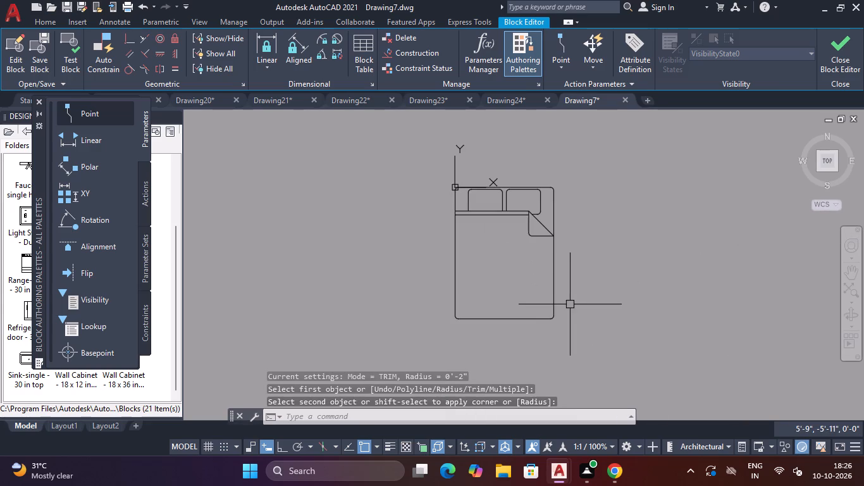
# Close the block editor and save the changes to the Bed - Queen block.
pyautogui.press('Escape')
pyautogui.click(826, 54)
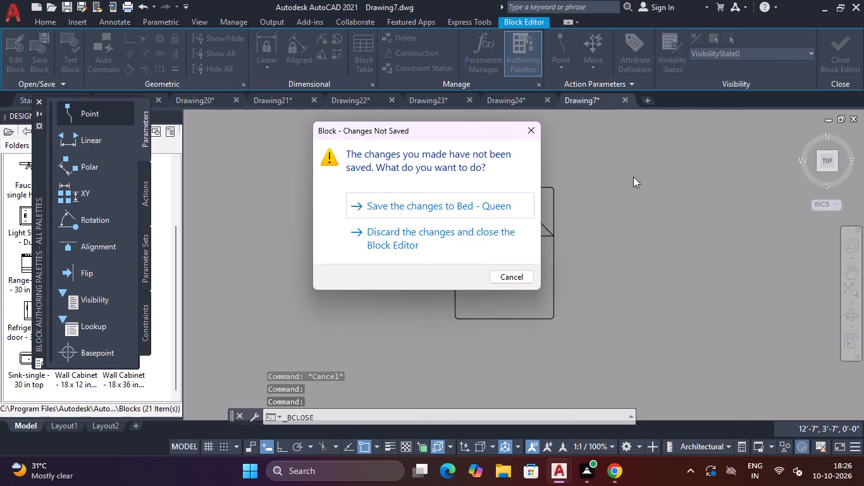
pyautogui.click(486, 199)
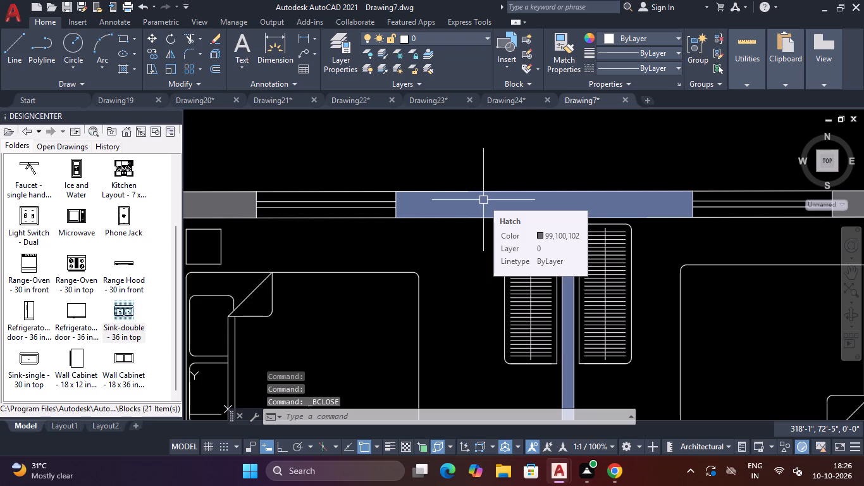
# Fillet the upper-right and lower-left corners of the upper nightstand in the upper-left bedroom with the 2" radius.
pyautogui.scroll(-3, 483, 200)
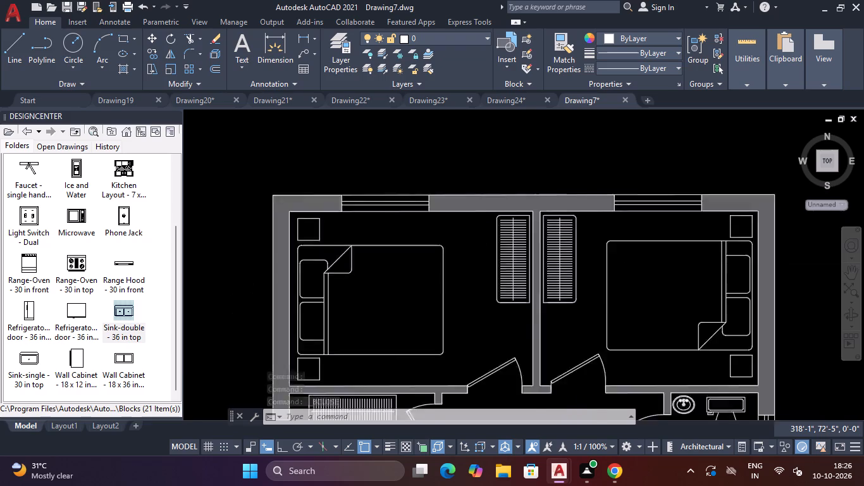
pyautogui.scroll(2, 476, 213)
pyautogui.scroll(-3, 476, 213)
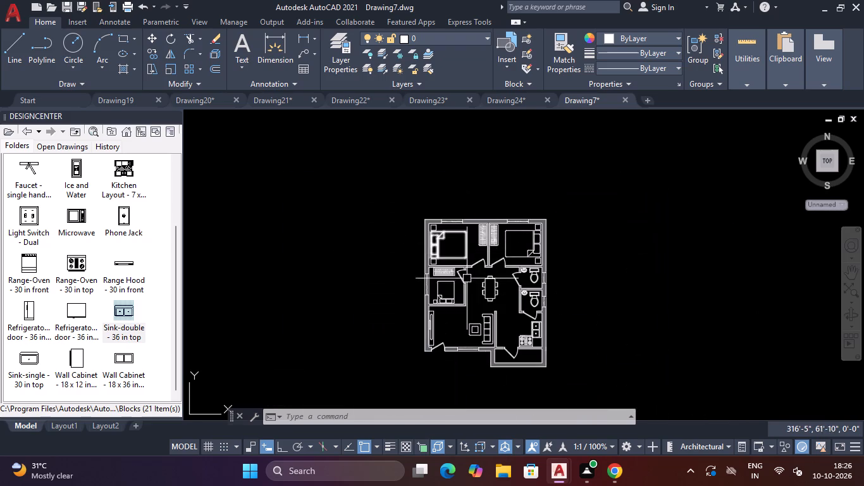
pyautogui.scroll(2, 467, 303)
pyautogui.scroll(-2, 491, 294)
pyautogui.scroll(2, 455, 270)
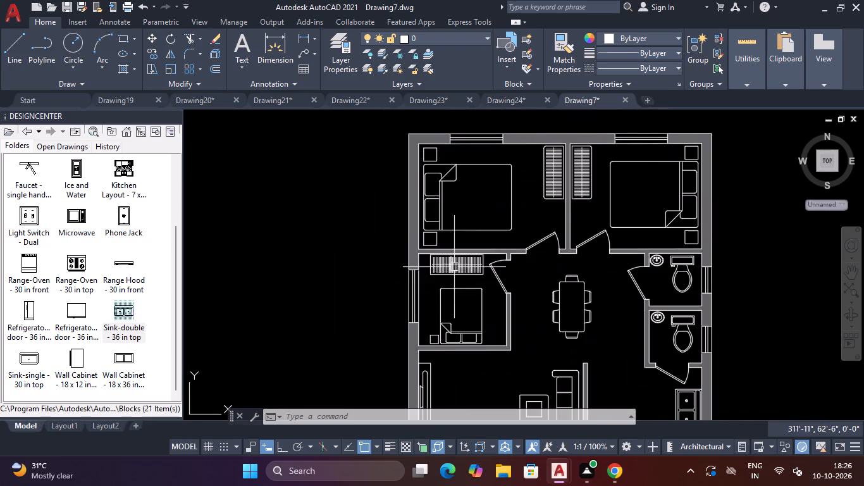
pyautogui.press('Escape')
pyautogui.press('Escape')
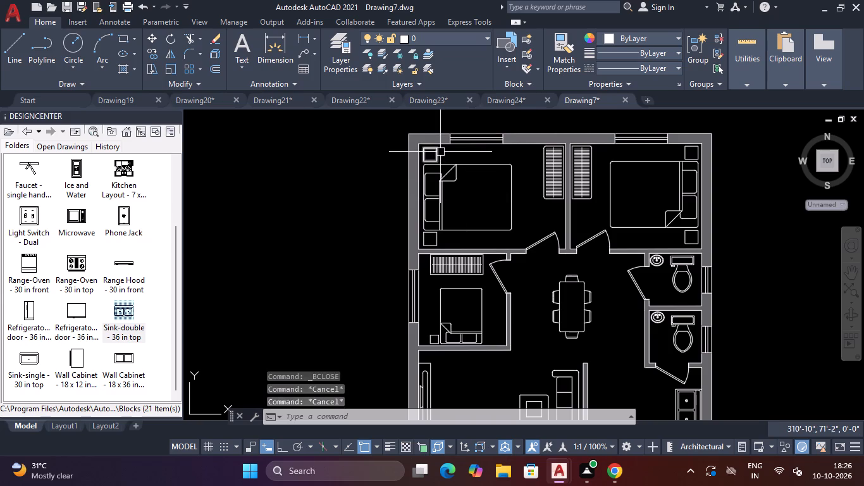
pyautogui.scroll(3, 435, 155)
pyautogui.write('F')
pyautogui.press('space')
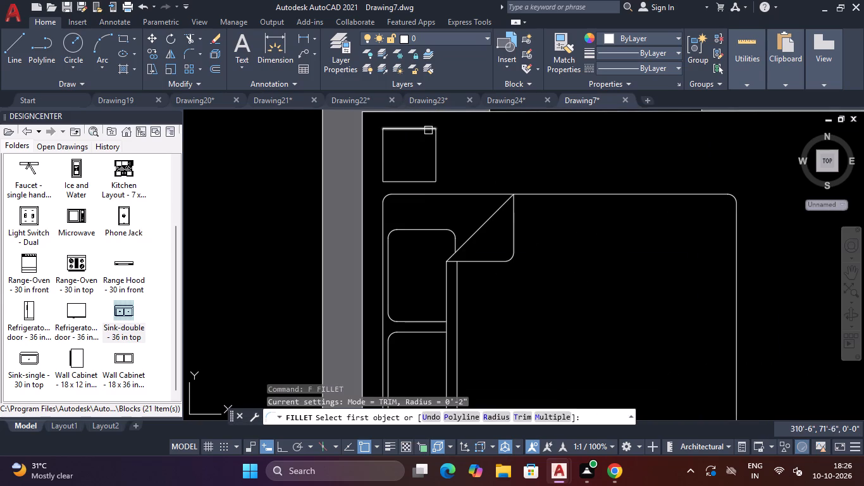
pyautogui.click(422, 127)
pyautogui.click(438, 146)
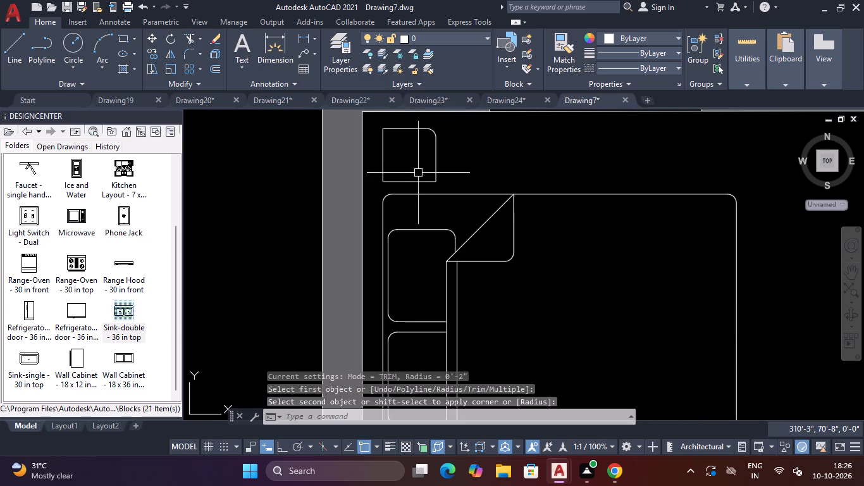
pyautogui.press('space')
pyautogui.click(383, 159)
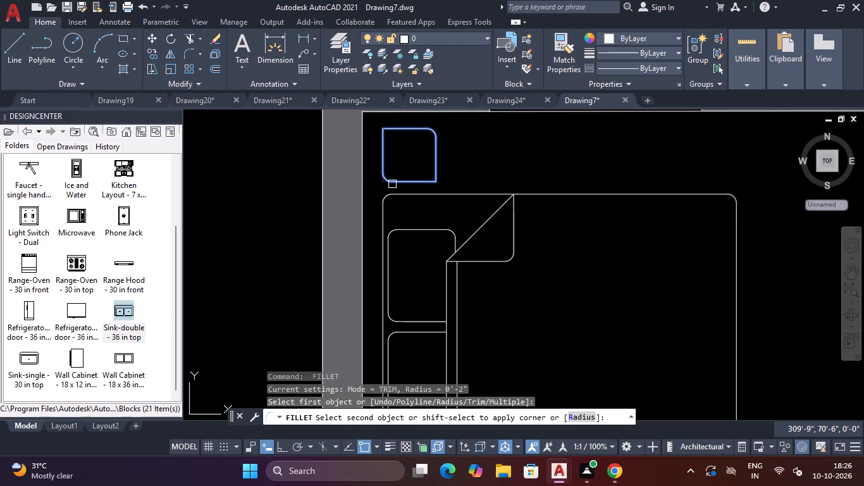
pyautogui.click(393, 184)
# Fillet the upper-right and lower-left corners of the lower nightstand in the upper-left bedroom with the 2" radius.
pyautogui.scroll(-3, 414, 147)
pyautogui.scroll(3, 422, 216)
pyautogui.press('space')
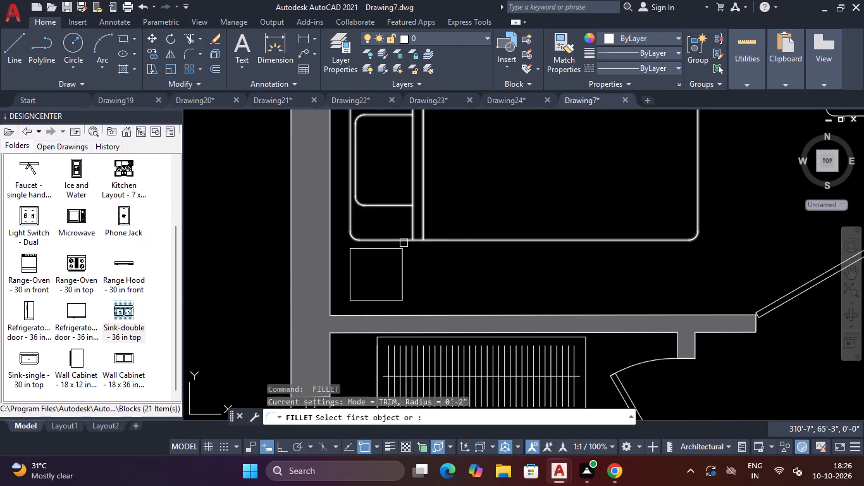
pyautogui.click(393, 249)
pyautogui.click(402, 266)
pyautogui.press('space')
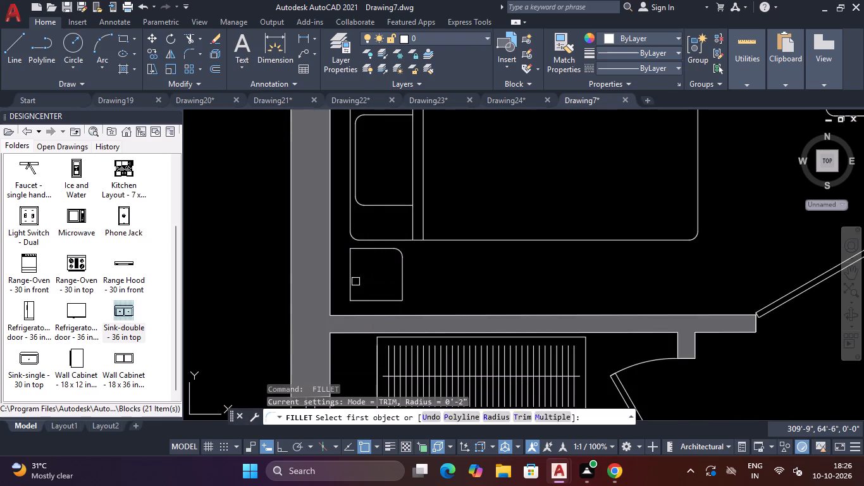
pyautogui.click(351, 282)
pyautogui.click(366, 302)
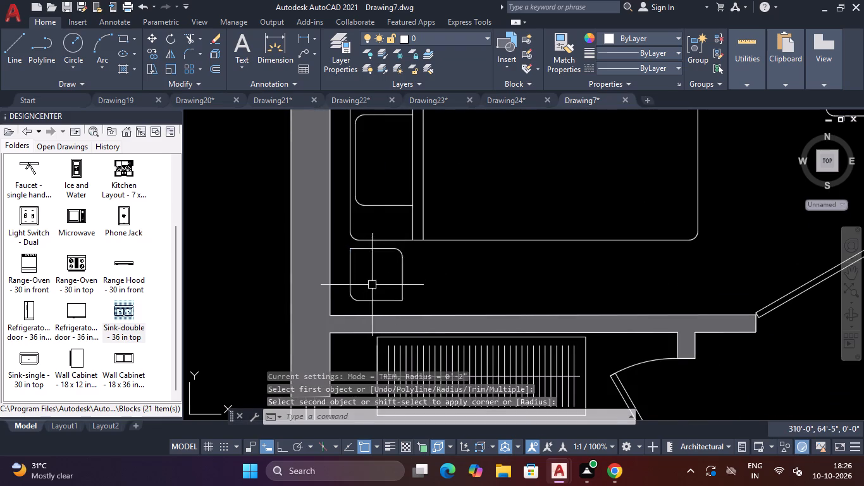
# Fillet the two lower corners of the wardrobe in the small bedroom with the 2" radius.
pyautogui.scroll(-3, 373, 285)
pyautogui.scroll(-2, 429, 307)
pyautogui.scroll(4, 421, 325)
pyautogui.press('space')
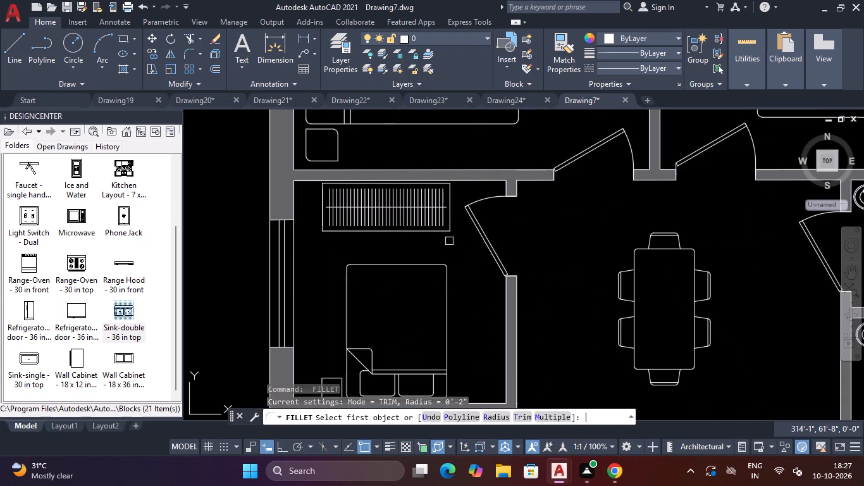
pyautogui.click(450, 227)
pyautogui.click(448, 215)
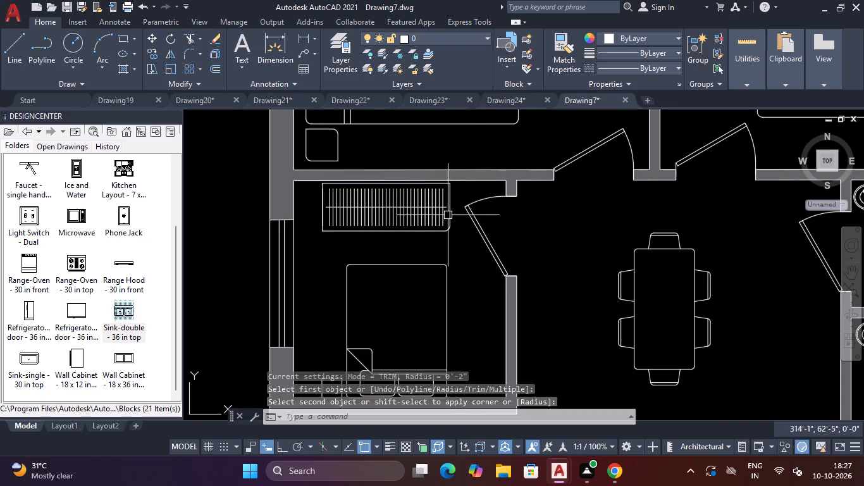
pyautogui.press('space')
pyautogui.scroll(2, 323, 215)
pyautogui.click(323, 215)
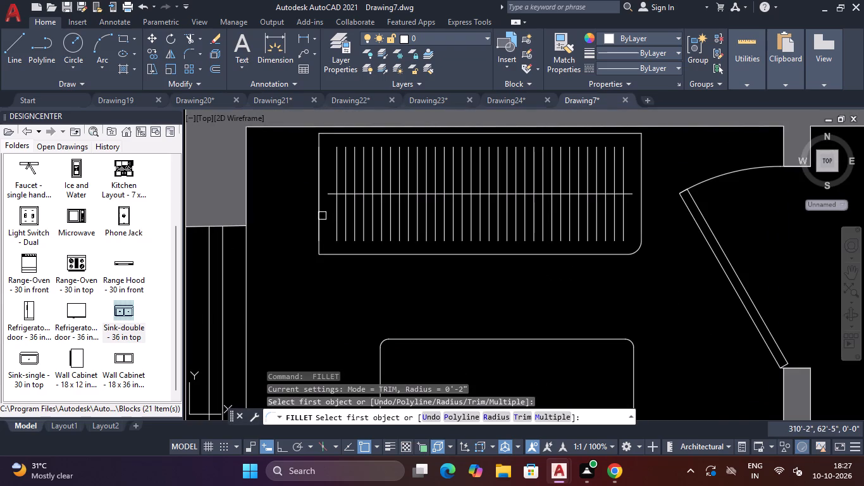
pyautogui.click(319, 221)
pyautogui.click(335, 253)
# Fillet the two room-side corners of the TV unit along the living room's outer wall with the 2" radius.
pyautogui.scroll(-5, 345, 252)
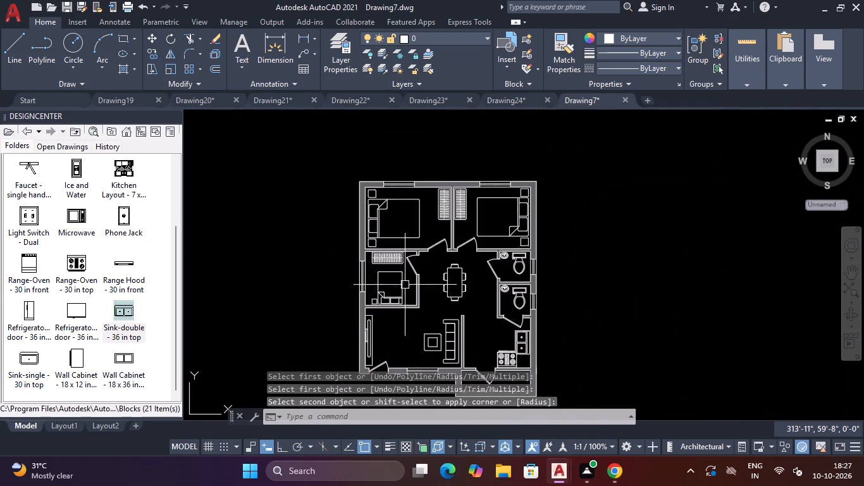
pyautogui.scroll(3, 392, 335)
pyautogui.scroll(-4, 354, 289)
pyautogui.scroll(3, 347, 289)
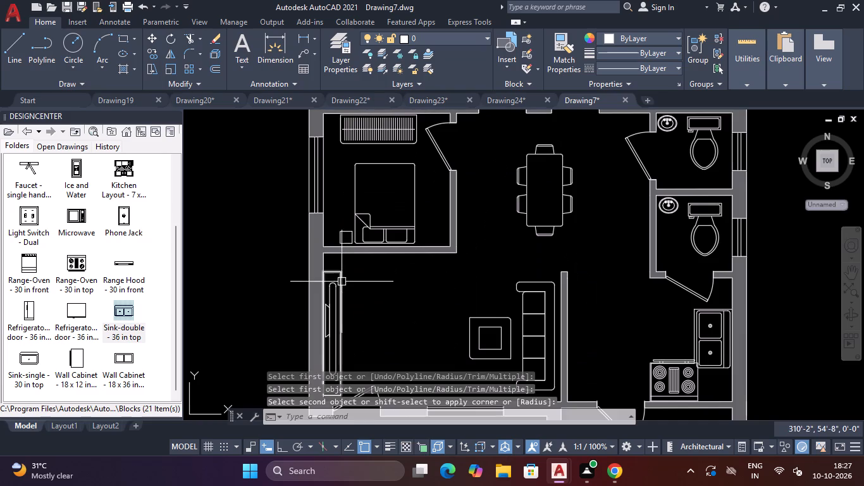
pyautogui.press('space')
pyautogui.scroll(3, 333, 267)
pyautogui.click(333, 283)
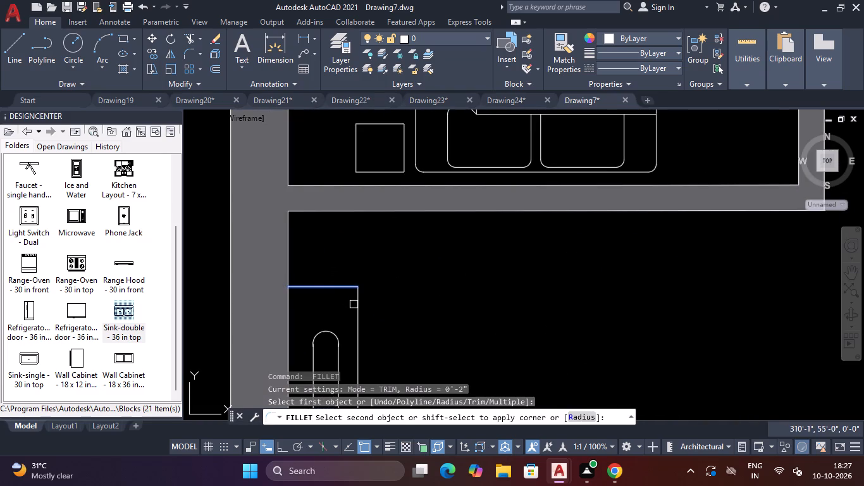
pyautogui.click(357, 306)
pyautogui.scroll(-5, 383, 296)
pyautogui.scroll(4, 381, 337)
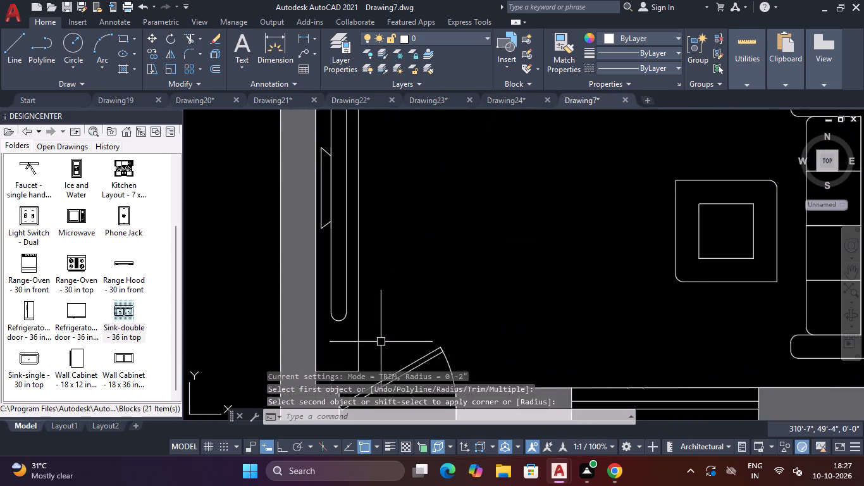
pyautogui.scroll(-4, 391, 319)
pyautogui.scroll(3, 383, 340)
pyautogui.press('space')
pyautogui.click(390, 275)
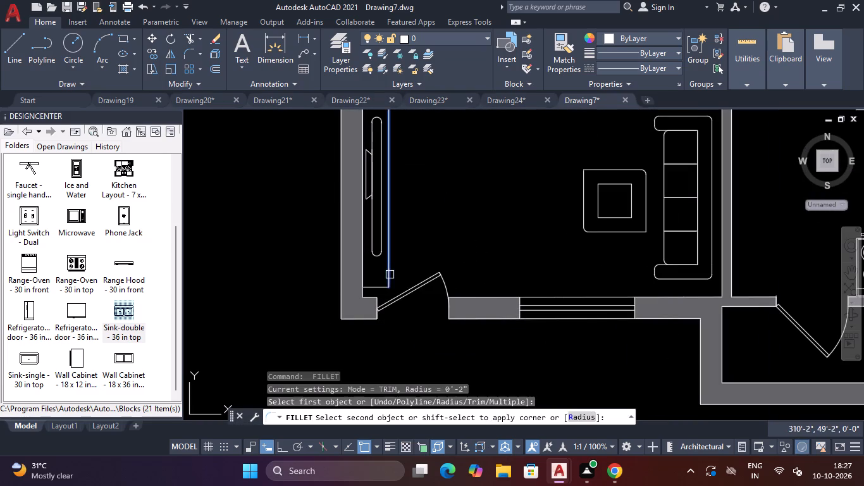
pyautogui.click(380, 287)
# Fillet the kitchen counter outline's corner at the stove's upper-left with the 2" radius.
pyautogui.scroll(-4, 510, 223)
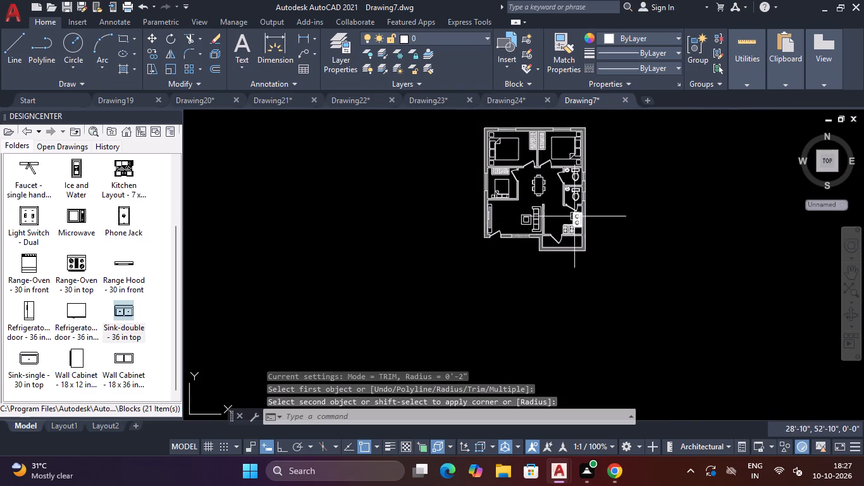
pyautogui.scroll(4, 577, 221)
pyautogui.scroll(1, 486, 239)
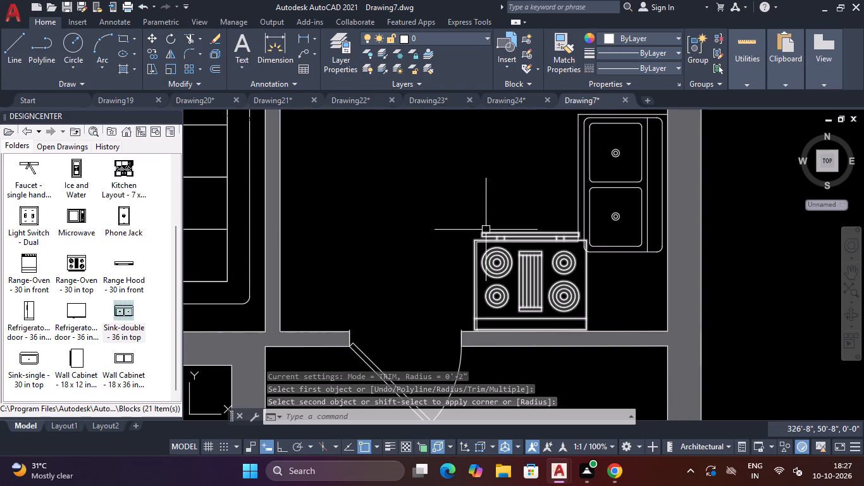
pyautogui.press('space')
pyautogui.scroll(4, 479, 237)
pyautogui.click(467, 253)
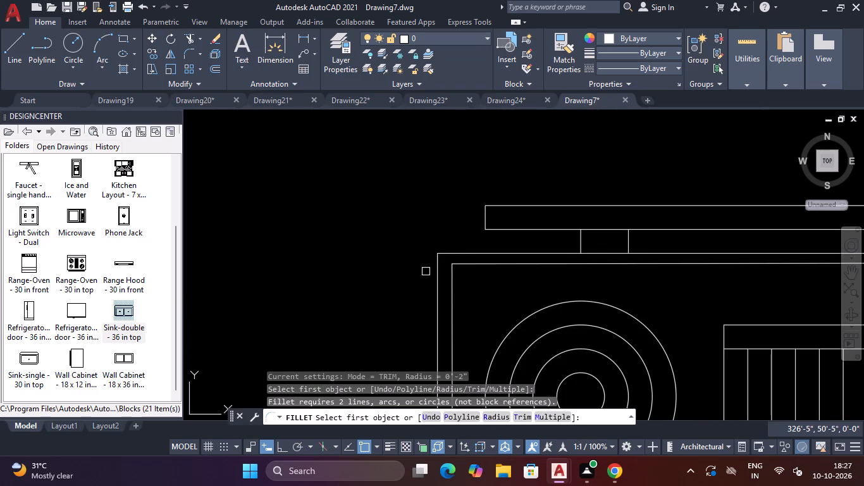
pyautogui.click(445, 255)
pyautogui.scroll(-4, 450, 252)
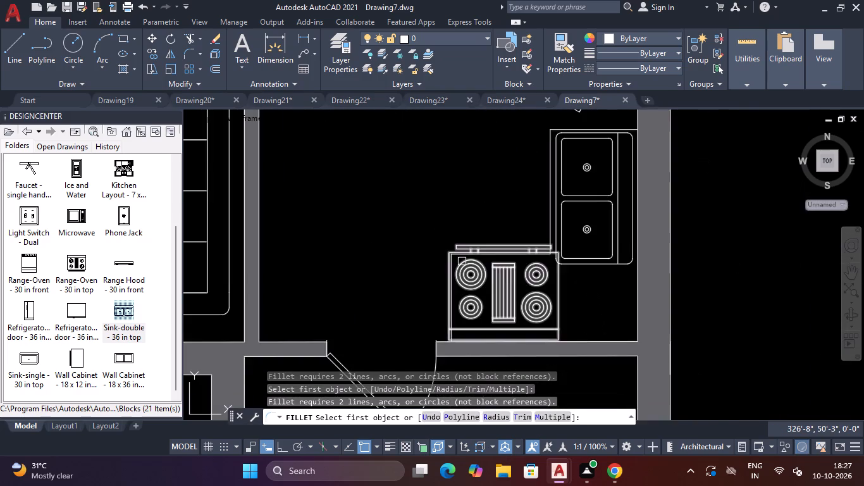
pyautogui.scroll(3, 462, 261)
pyautogui.click(492, 231)
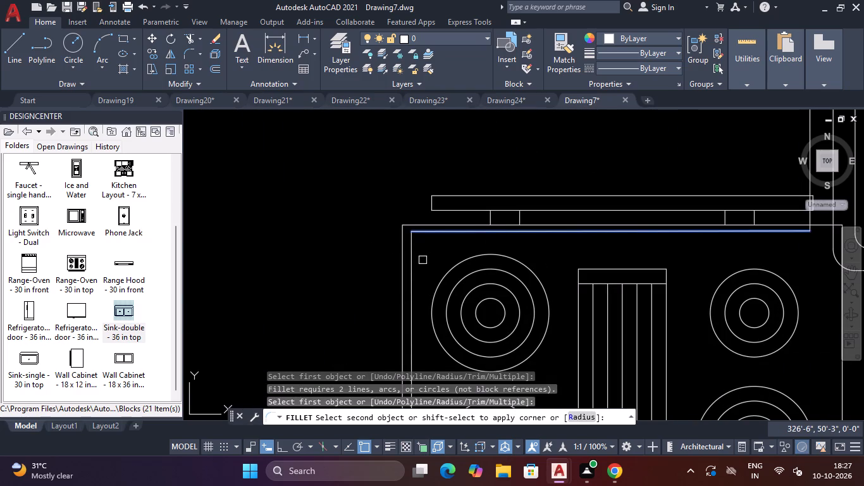
pyautogui.click(413, 260)
pyautogui.scroll(-3, 503, 239)
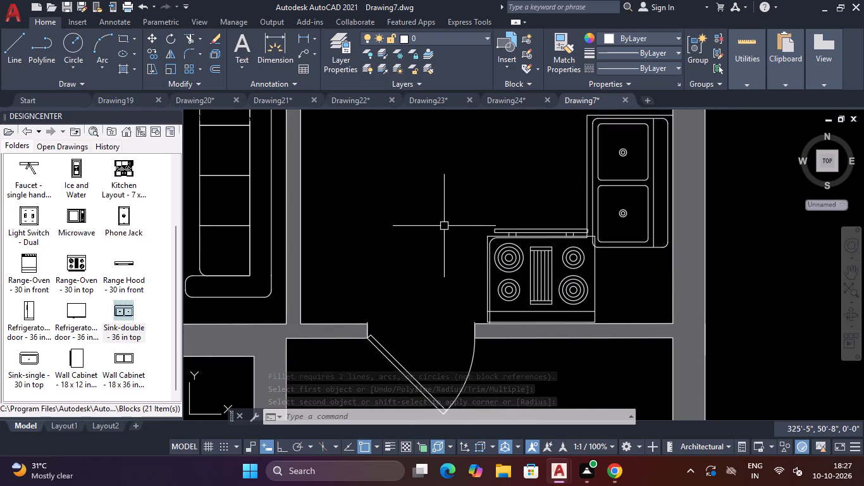
pyautogui.press('Escape')
pyautogui.press('Escape')
pyautogui.press('Escape')
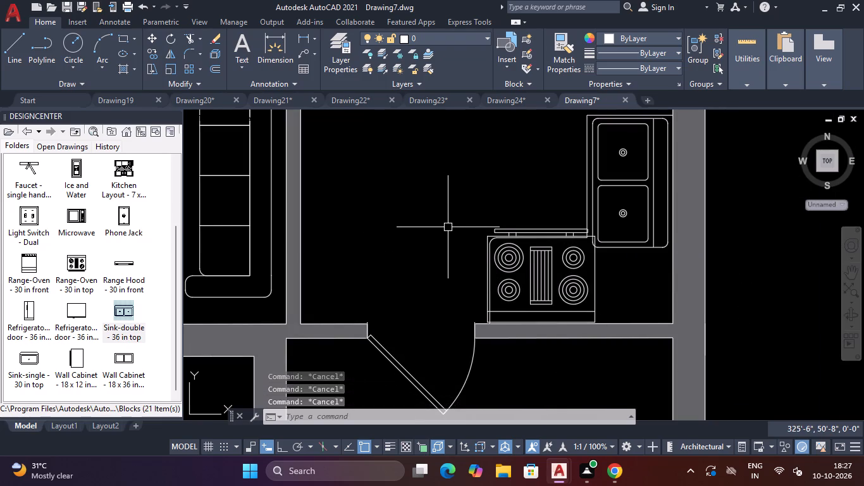
# Move the door in the kitchen's lower wall so its hinge-side jamb end meets the upper corner of the wall opening.
pyautogui.scroll(-3, 448, 227)
pyautogui.scroll(3, 447, 249)
pyautogui.scroll(-4, 439, 270)
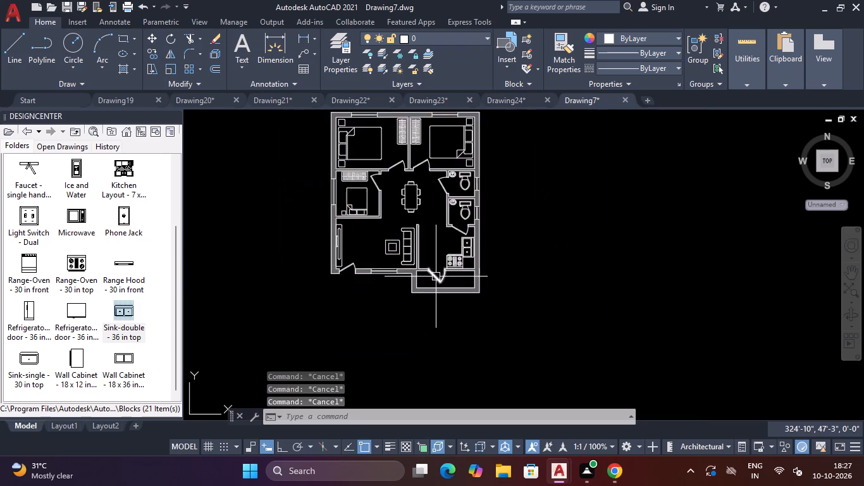
pyautogui.scroll(2, 436, 277)
pyautogui.click(436, 277)
pyautogui.write('M')
pyautogui.press('space')
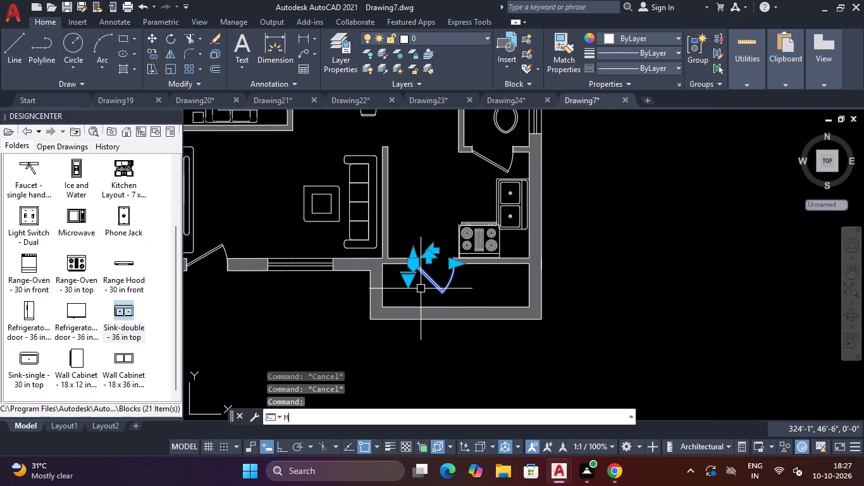
pyautogui.scroll(3, 400, 242)
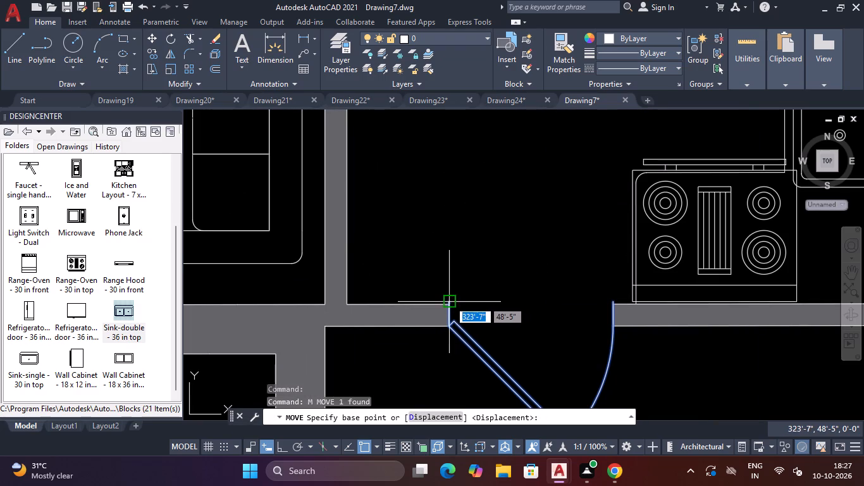
pyautogui.click(449, 301)
pyautogui.scroll(4, 447, 311)
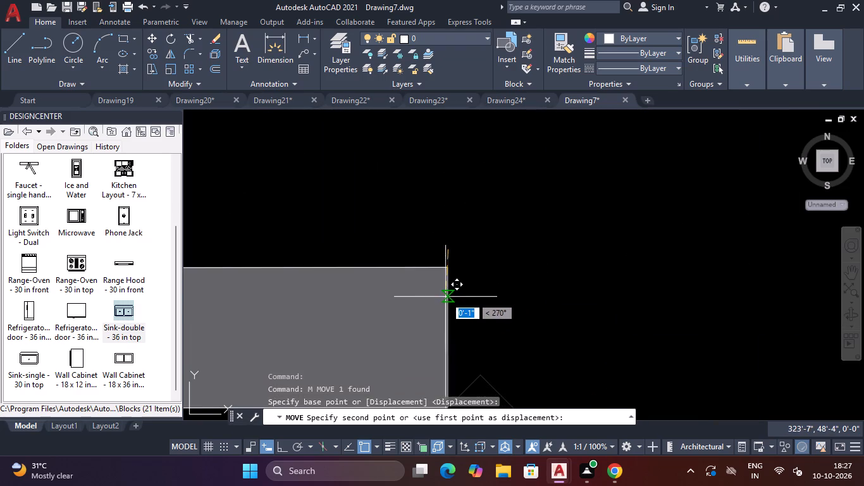
pyautogui.click(447, 269)
pyautogui.scroll(-5, 448, 268)
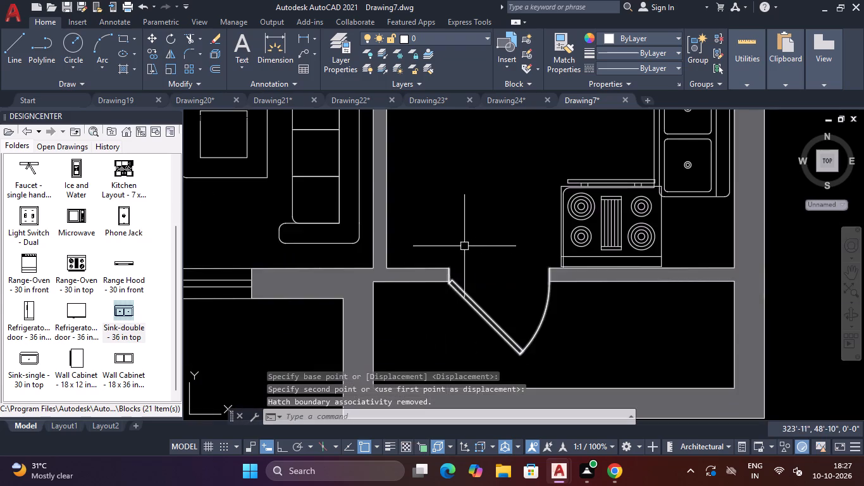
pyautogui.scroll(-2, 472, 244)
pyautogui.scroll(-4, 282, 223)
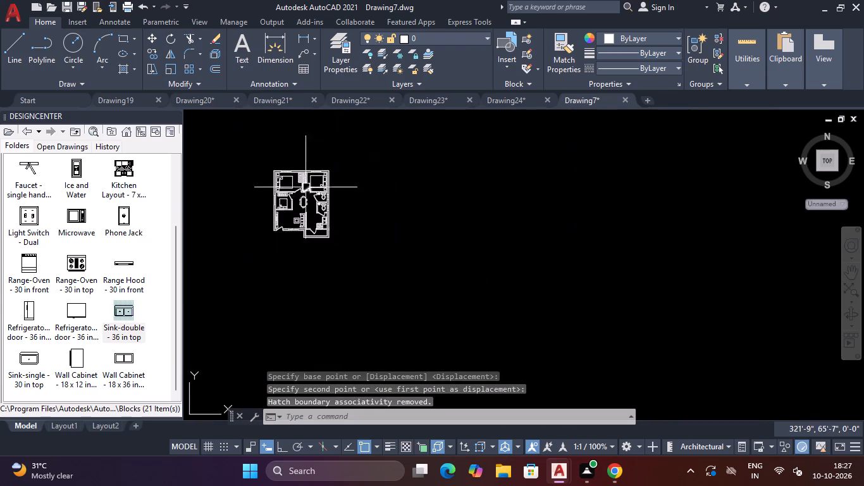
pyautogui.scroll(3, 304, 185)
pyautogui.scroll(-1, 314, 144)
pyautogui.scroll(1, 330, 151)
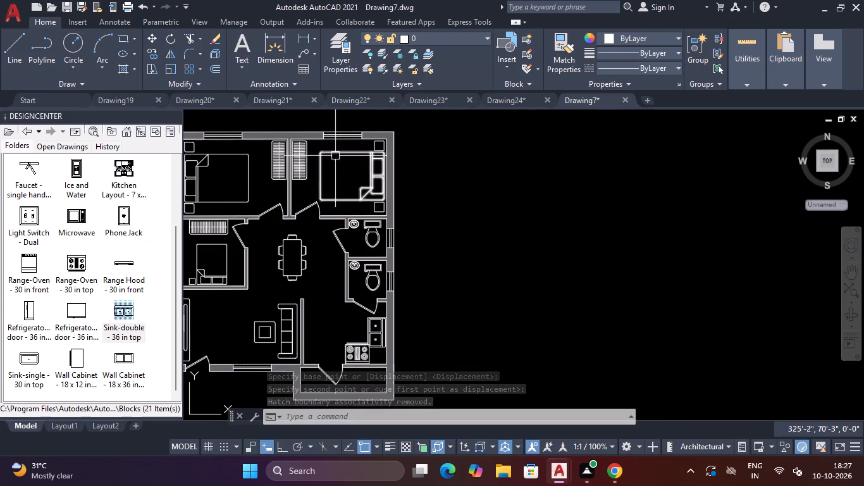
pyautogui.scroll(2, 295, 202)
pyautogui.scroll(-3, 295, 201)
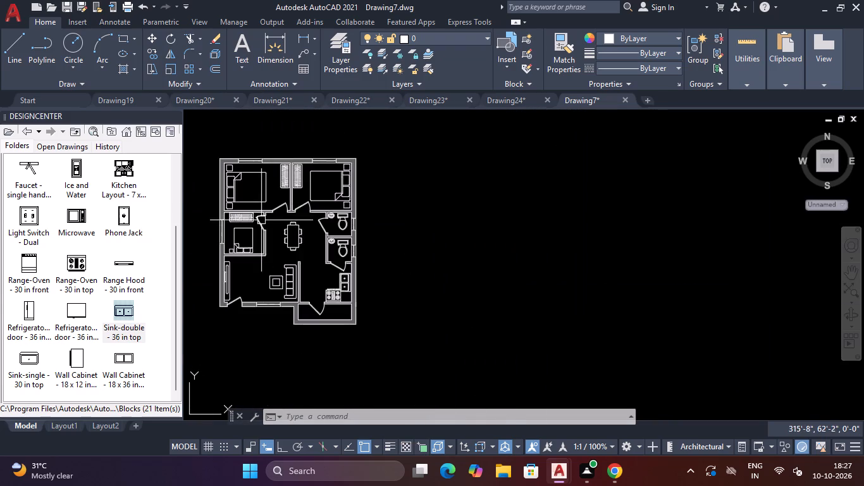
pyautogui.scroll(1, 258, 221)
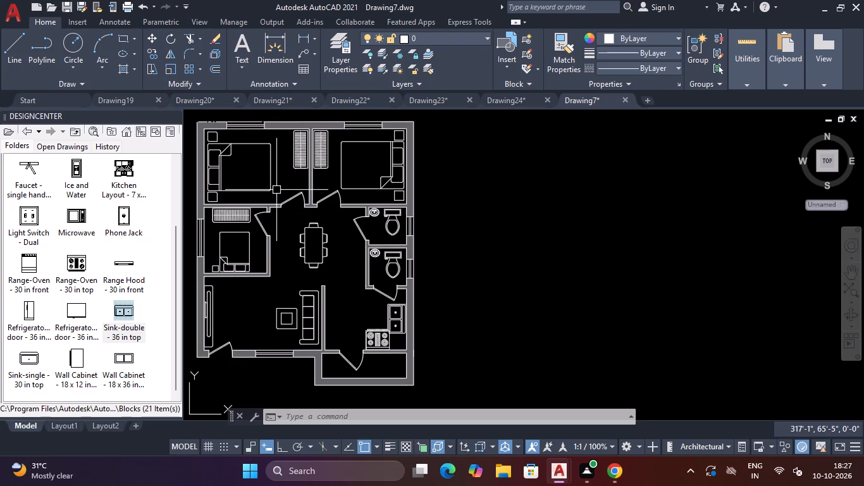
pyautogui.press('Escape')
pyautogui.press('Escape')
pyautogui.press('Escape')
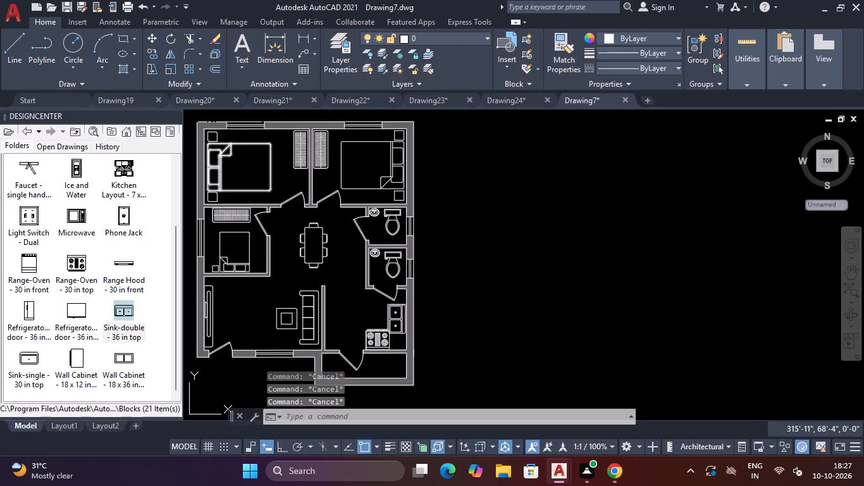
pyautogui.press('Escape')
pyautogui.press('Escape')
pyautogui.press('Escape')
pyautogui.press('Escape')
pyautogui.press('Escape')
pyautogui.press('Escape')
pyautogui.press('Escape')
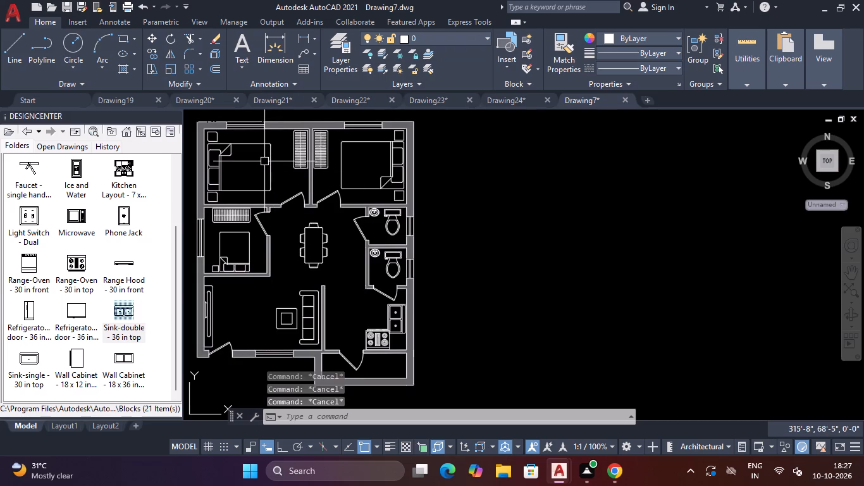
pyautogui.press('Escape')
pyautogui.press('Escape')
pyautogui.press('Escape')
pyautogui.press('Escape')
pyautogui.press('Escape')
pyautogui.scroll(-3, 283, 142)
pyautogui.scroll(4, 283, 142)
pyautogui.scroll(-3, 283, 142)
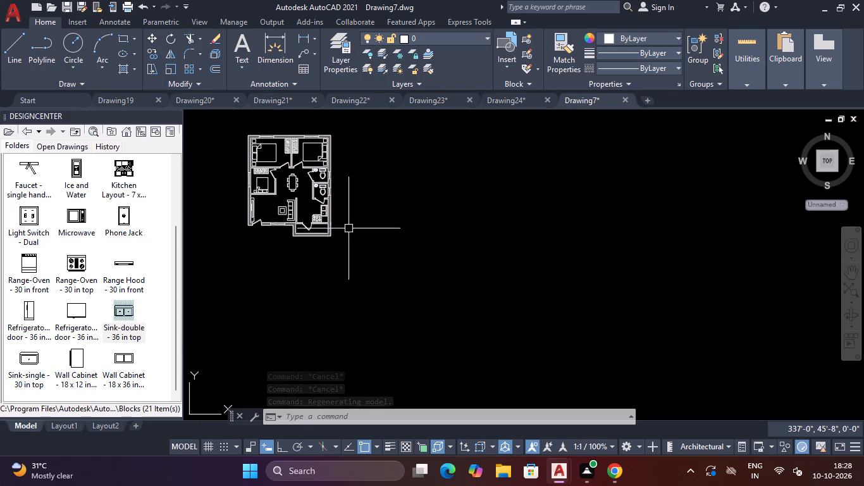
# Move the lower bathroom's door slightly so its hinge-side jamb end sits on the upper corner of the wall opening.
pyautogui.scroll(2, 327, 197)
pyautogui.scroll(1, 310, 261)
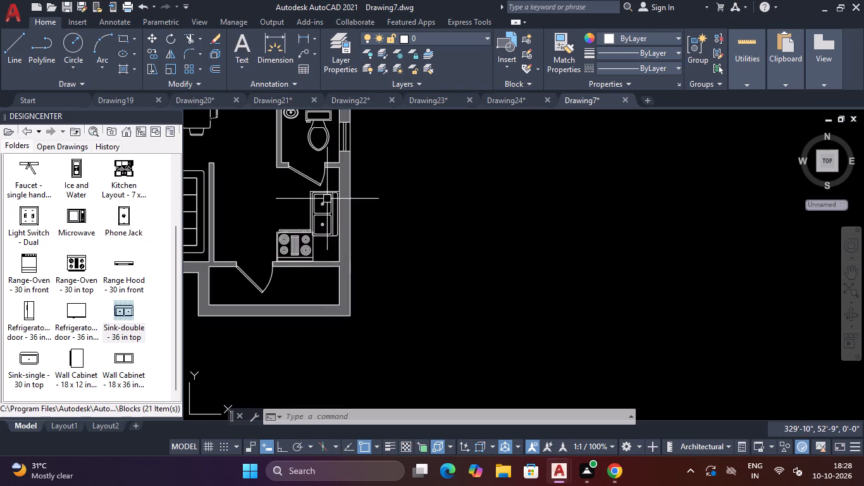
pyautogui.scroll(-1, 327, 199)
pyautogui.scroll(3, 302, 170)
pyautogui.click(331, 221)
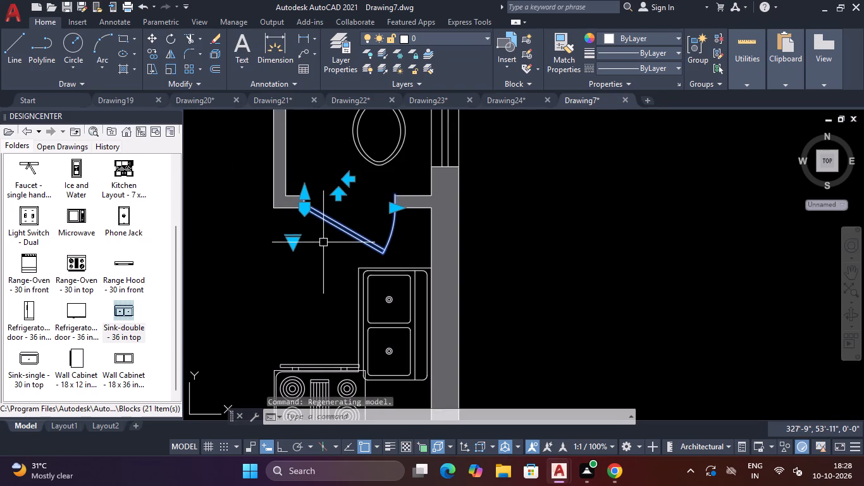
pyautogui.write('M')
pyautogui.press('space')
pyautogui.scroll(2, 317, 191)
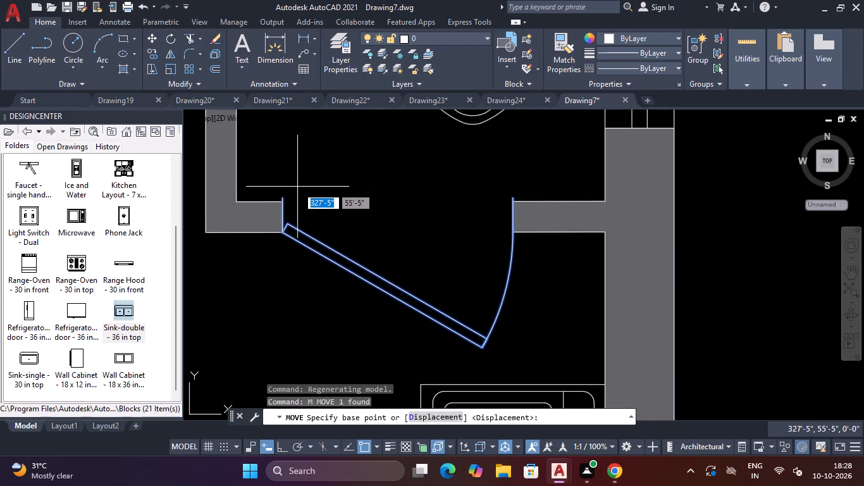
pyautogui.click(283, 195)
pyautogui.click(281, 199)
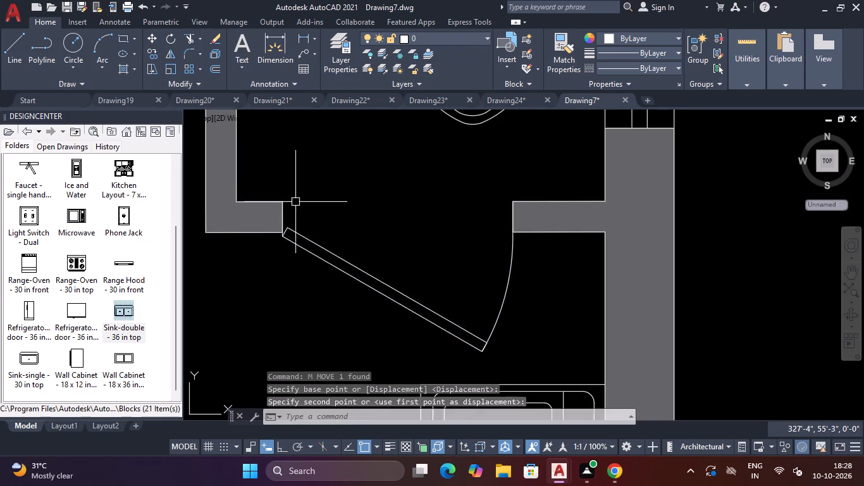
# Move the upper bathroom's door slightly so its hinge-side jamb end sits on the bathroom-side corner of the wall opening.
pyautogui.scroll(-8, 297, 207)
pyautogui.scroll(3, 295, 139)
pyautogui.press('space')
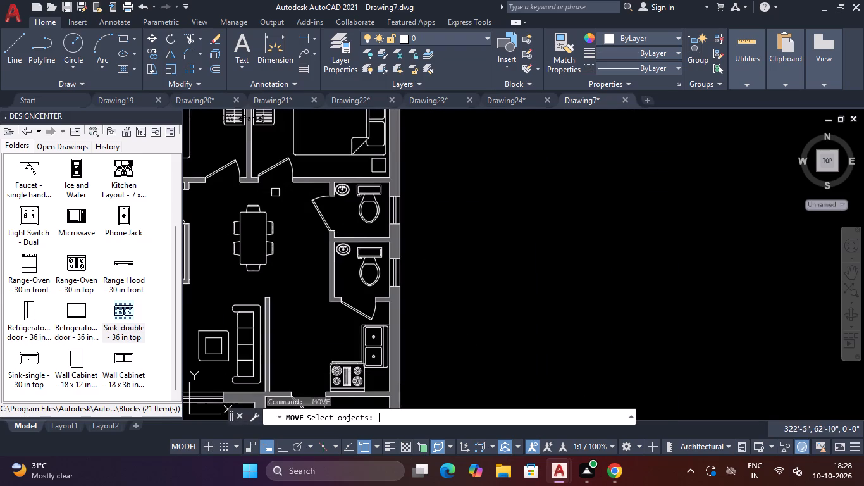
pyautogui.press('Escape')
pyautogui.scroll(3, 264, 159)
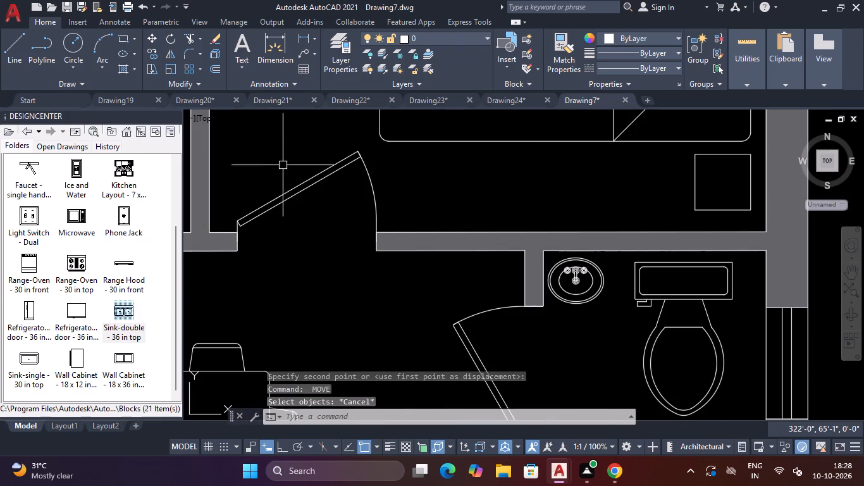
pyautogui.scroll(-2, 405, 297)
pyautogui.scroll(3, 454, 342)
pyautogui.click(453, 337)
pyautogui.click(393, 350)
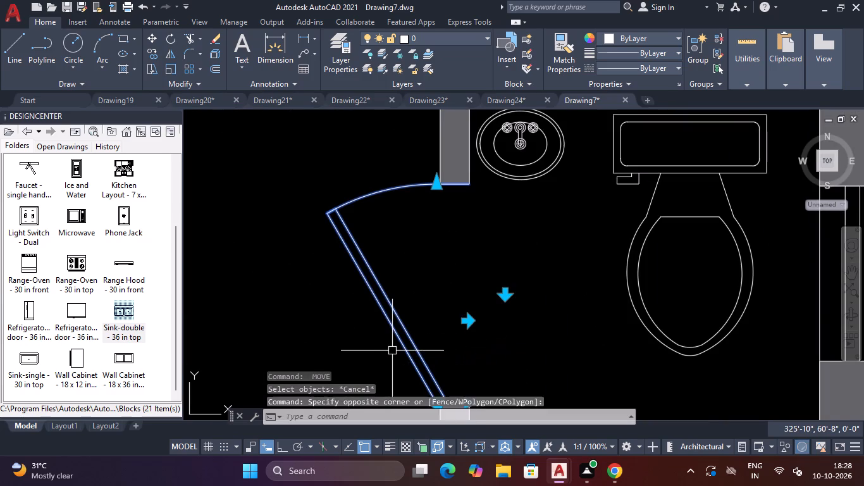
pyautogui.press('m')
pyautogui.press('space')
pyautogui.scroll(-3, 421, 356)
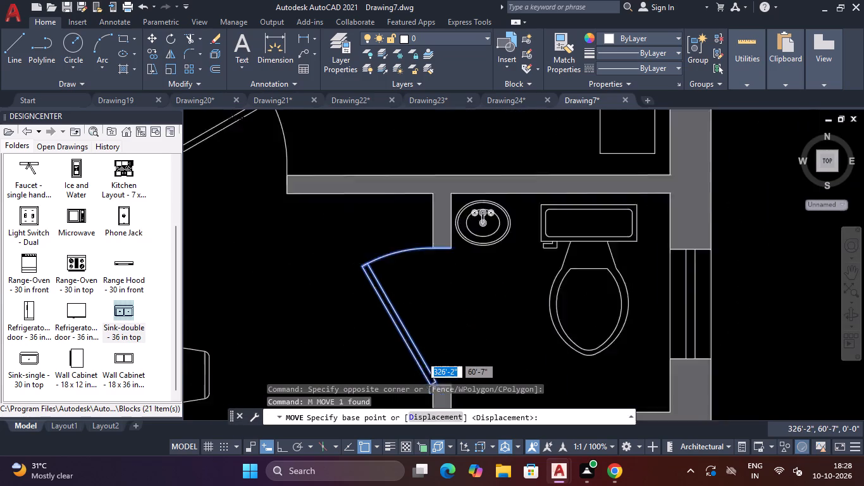
pyautogui.scroll(-1, 421, 356)
pyautogui.scroll(3, 433, 378)
pyautogui.click(425, 328)
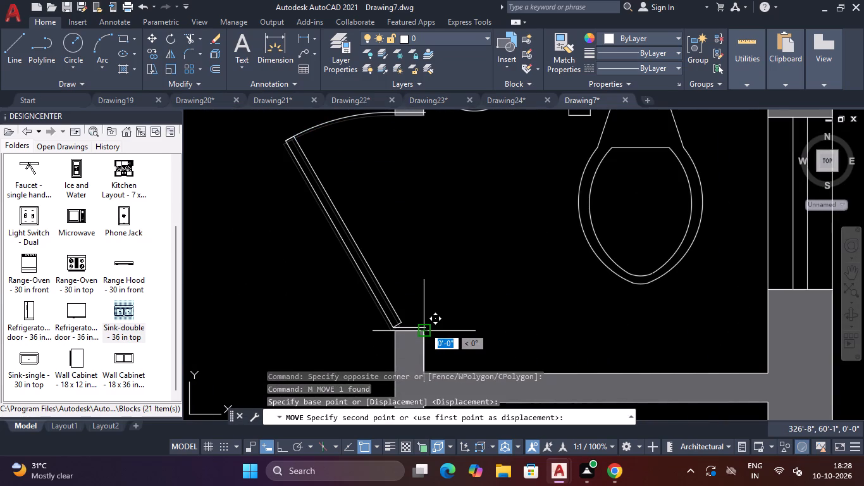
pyautogui.scroll(3, 423, 329)
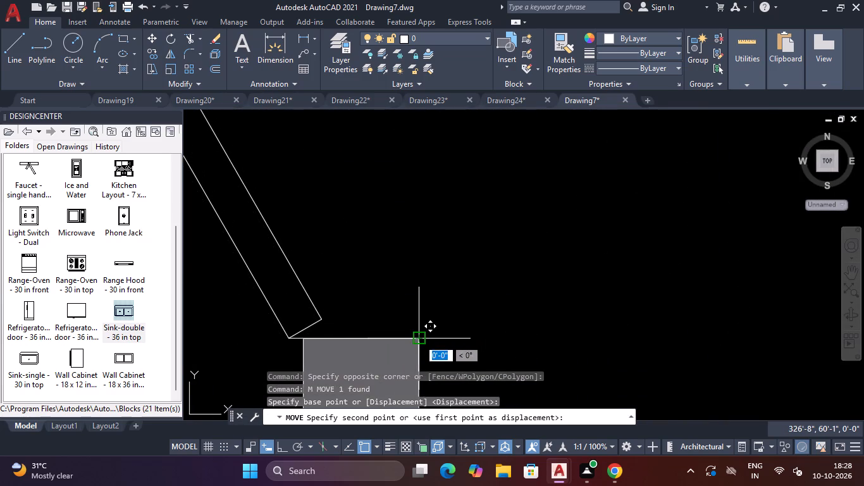
pyautogui.click(419, 339)
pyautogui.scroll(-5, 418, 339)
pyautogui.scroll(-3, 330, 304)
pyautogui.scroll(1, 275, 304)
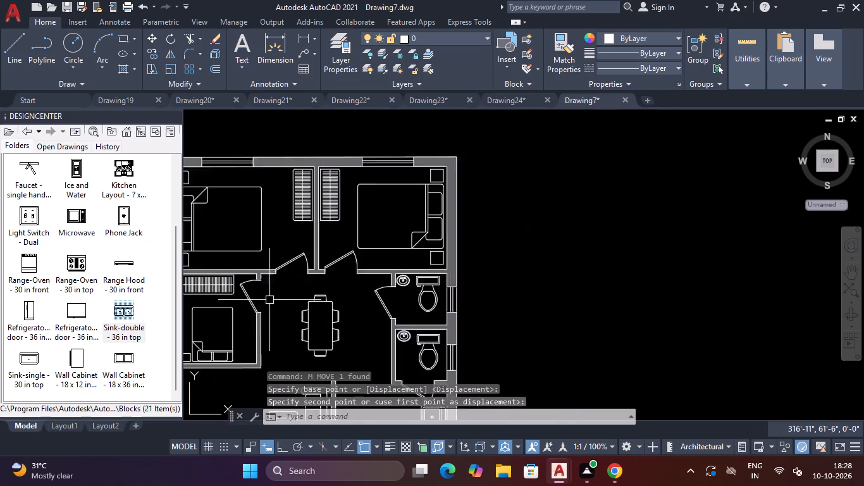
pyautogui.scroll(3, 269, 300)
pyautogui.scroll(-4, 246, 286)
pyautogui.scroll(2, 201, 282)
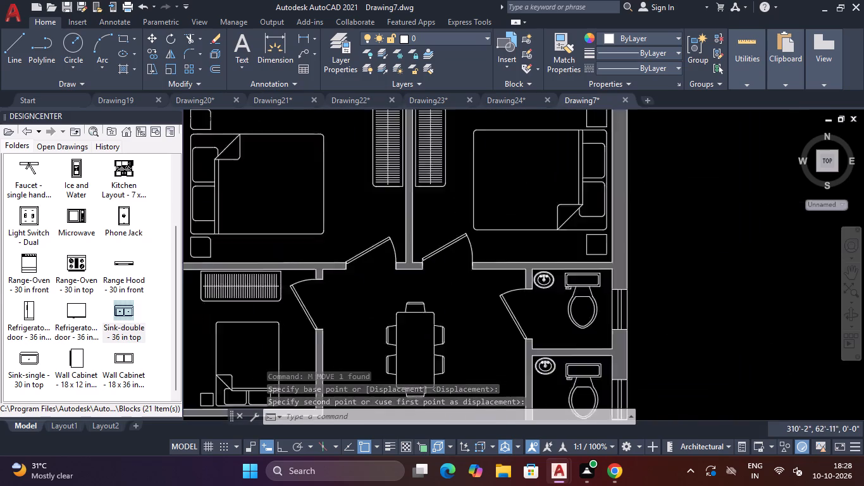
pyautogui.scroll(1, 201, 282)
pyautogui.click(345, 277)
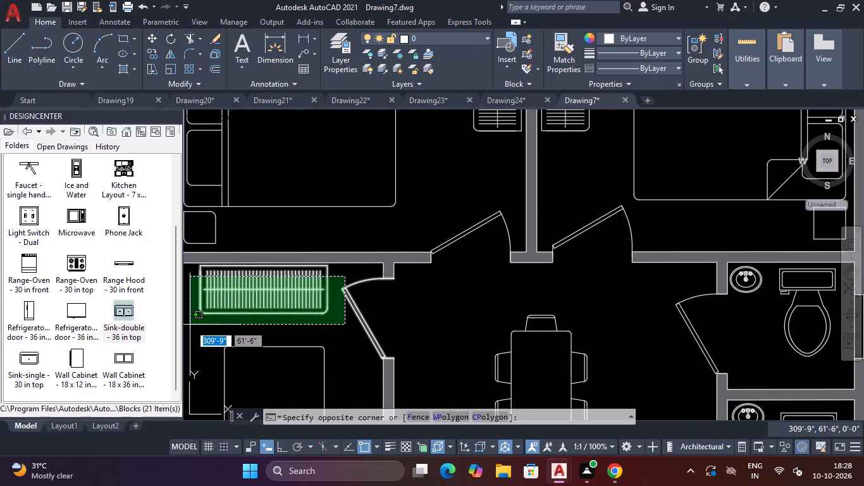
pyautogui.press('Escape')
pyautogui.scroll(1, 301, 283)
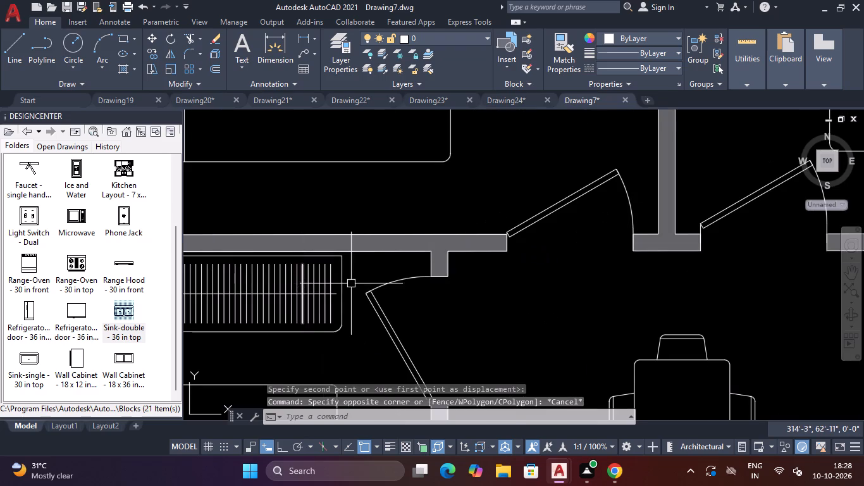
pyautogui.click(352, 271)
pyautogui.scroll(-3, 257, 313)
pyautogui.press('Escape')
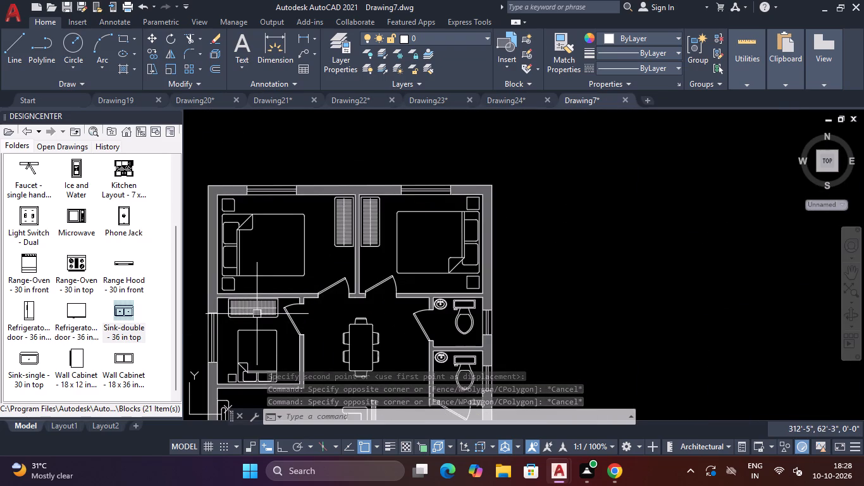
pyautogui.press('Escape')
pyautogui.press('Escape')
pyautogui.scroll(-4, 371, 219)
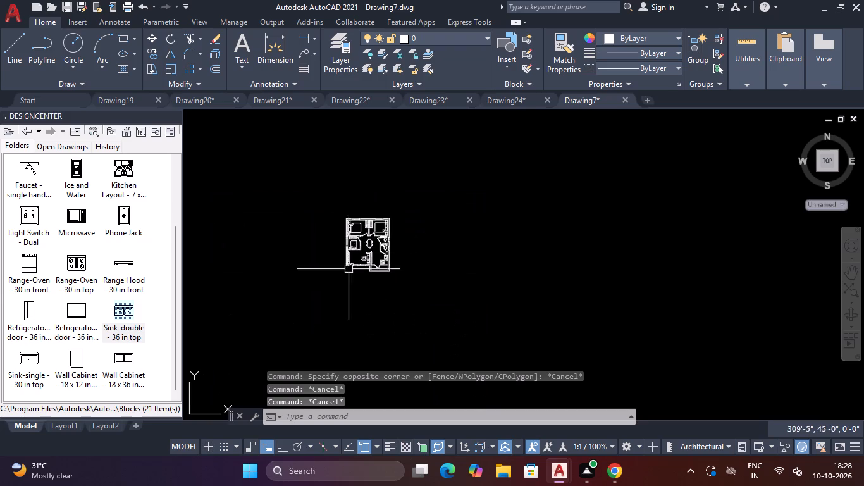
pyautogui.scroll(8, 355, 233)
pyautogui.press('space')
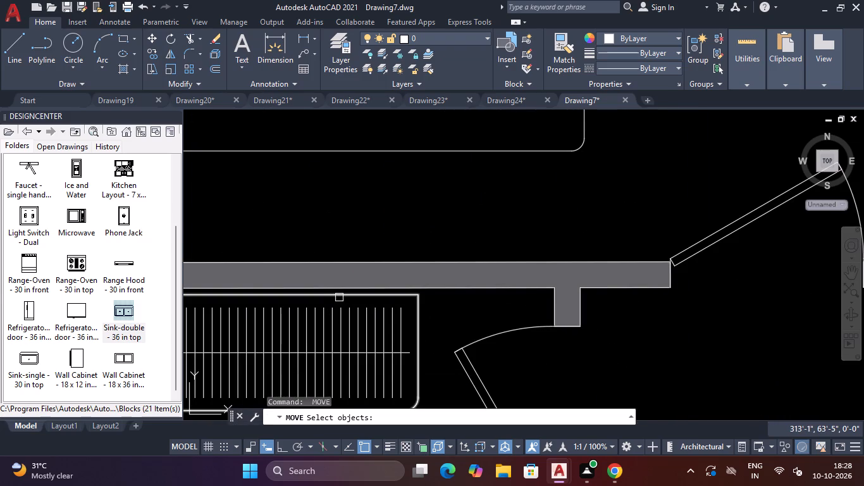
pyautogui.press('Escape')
# Fillet the two upper corners of the small middle bedroom's wardrobe outline with the 2" radius.
pyautogui.press('f')
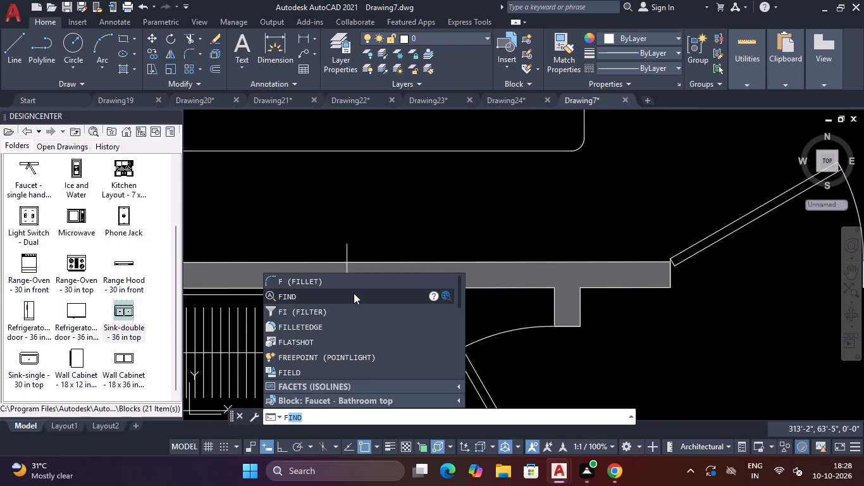
pyautogui.scroll(3, 354, 293)
pyautogui.press('Up')
pyautogui.press('Up')
pyautogui.press('Return')
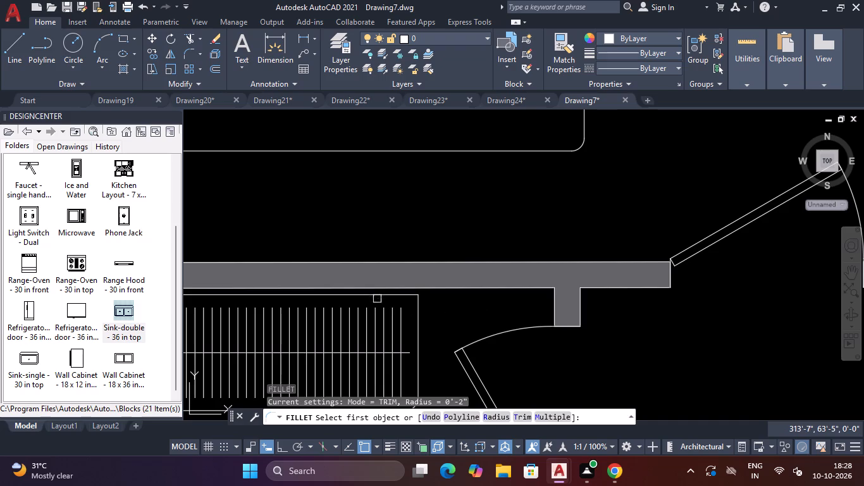
pyautogui.click(380, 293)
pyautogui.click(420, 311)
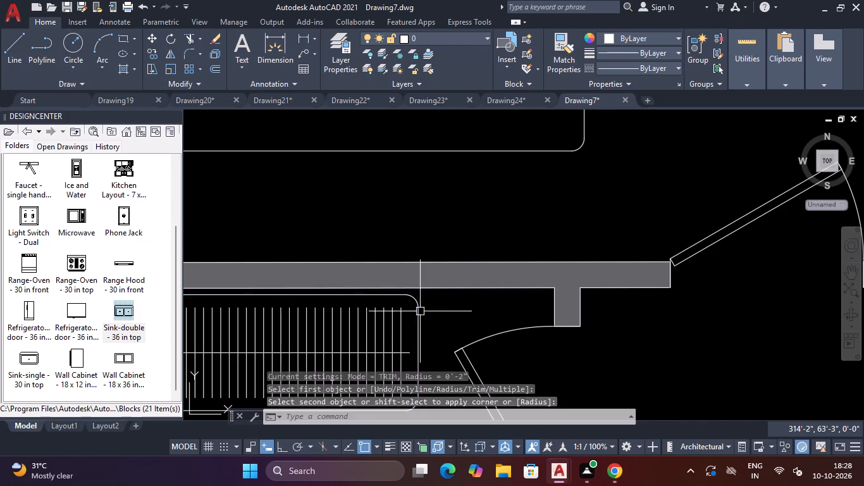
pyautogui.scroll(-3, 420, 311)
pyautogui.press('space')
pyautogui.scroll(4, 331, 299)
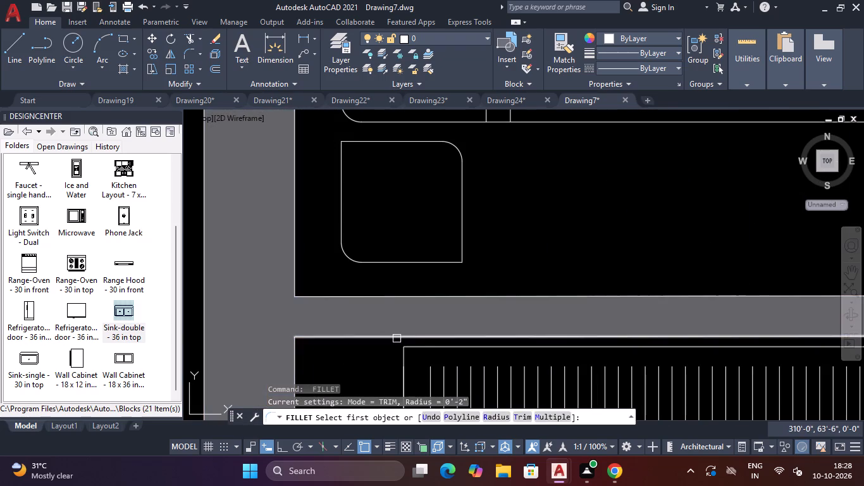
pyautogui.click(440, 345)
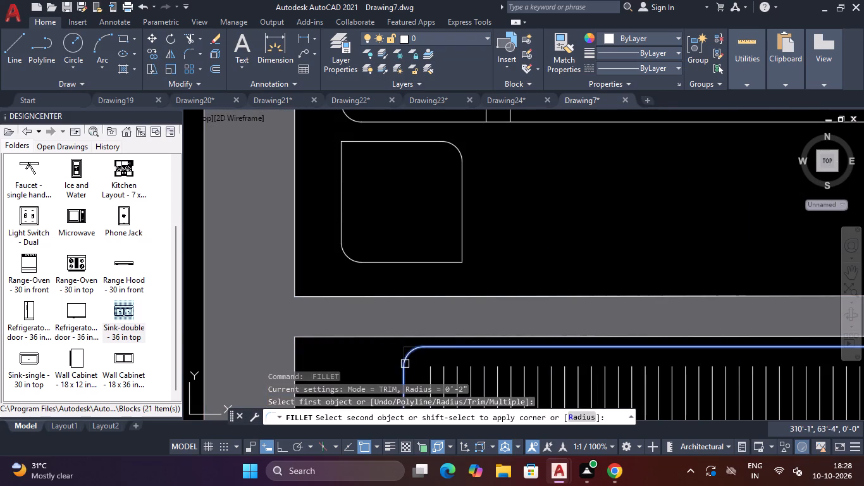
pyautogui.click(405, 364)
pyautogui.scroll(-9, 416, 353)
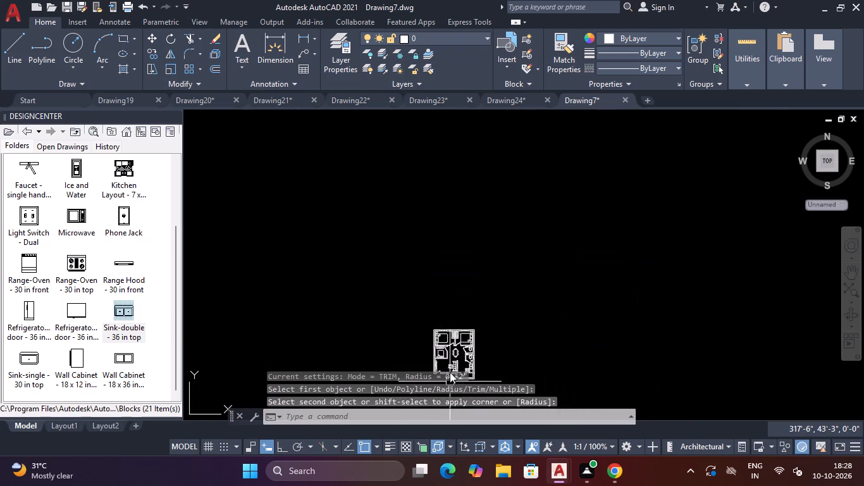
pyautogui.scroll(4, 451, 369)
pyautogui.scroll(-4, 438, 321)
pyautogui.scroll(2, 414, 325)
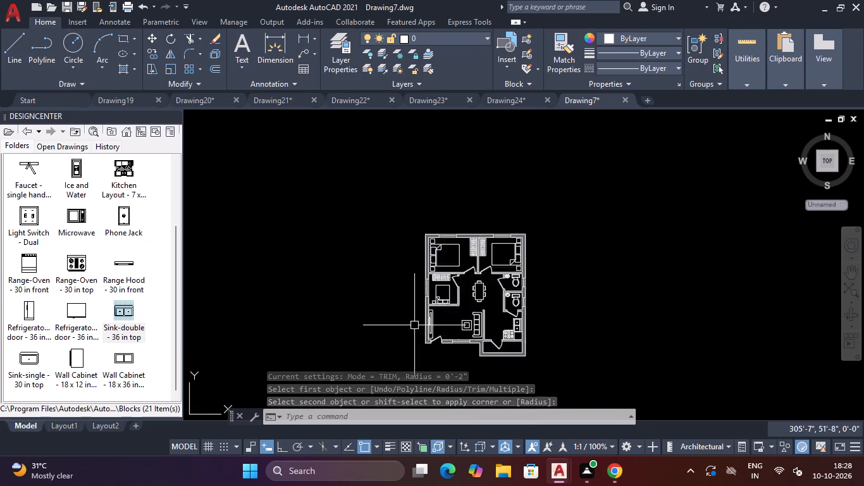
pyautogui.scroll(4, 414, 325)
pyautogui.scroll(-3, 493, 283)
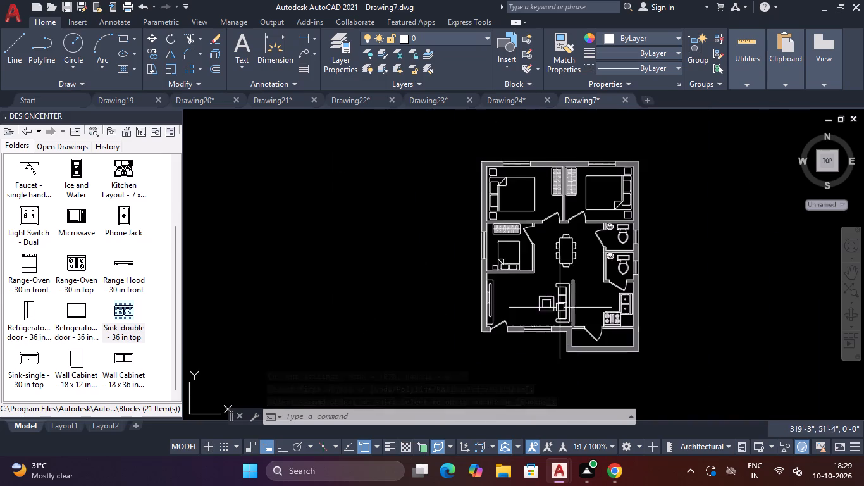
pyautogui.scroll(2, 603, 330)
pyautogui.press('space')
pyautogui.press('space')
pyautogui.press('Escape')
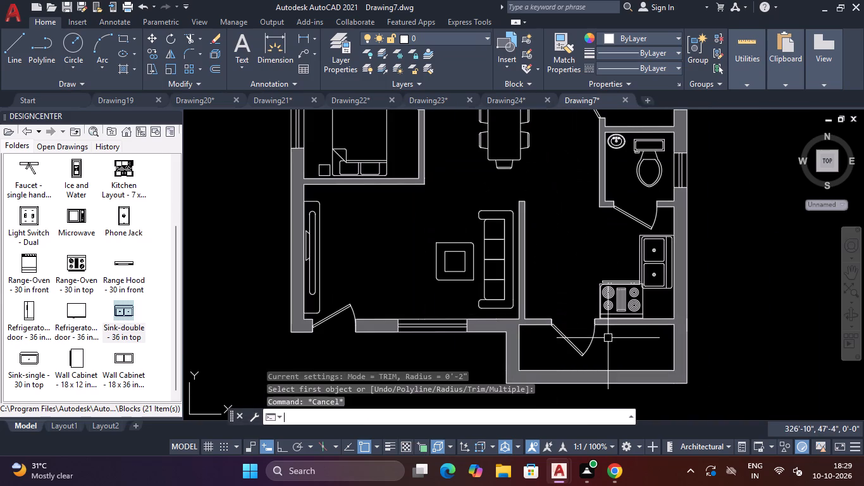
# Draw a rectangular sink outline against the lower wall of the utility room below the kitchen, beside the door swing.
pyautogui.write('REC')
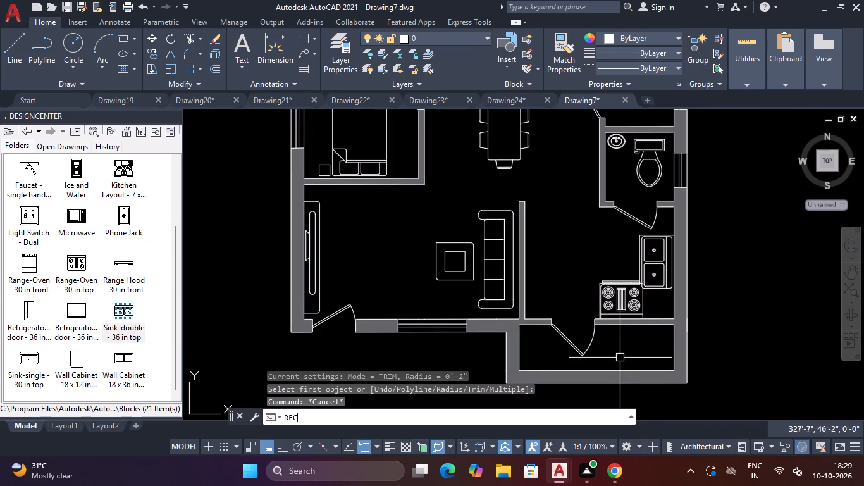
pyautogui.press('space')
pyautogui.click(649, 367)
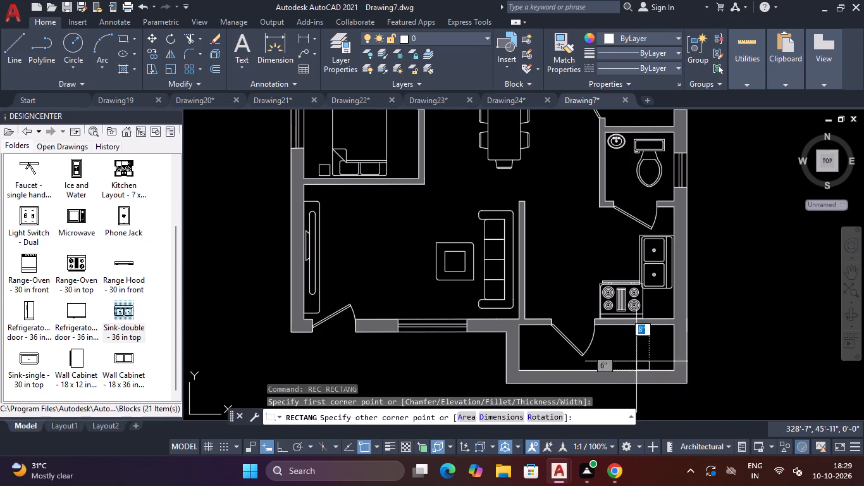
pyautogui.click(614, 342)
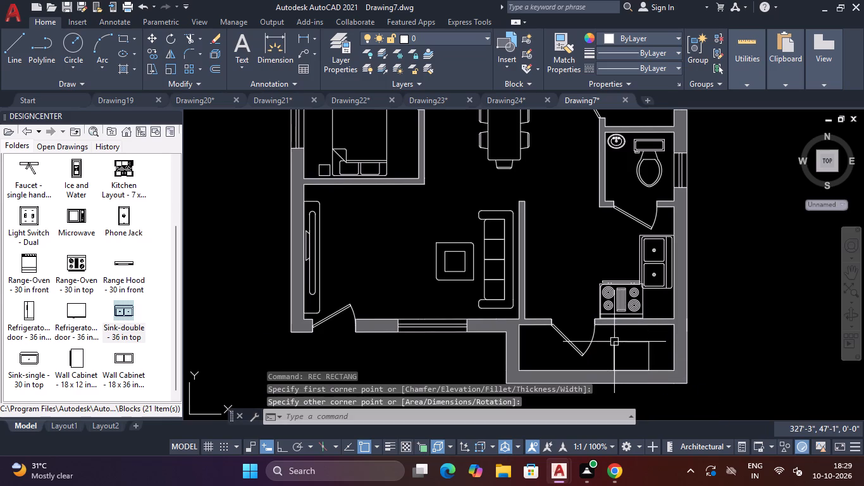
# Draw a circle of about 3" radius inside the utility sink rectangle as the outer drain ring.
pyautogui.scroll(2, 619, 351)
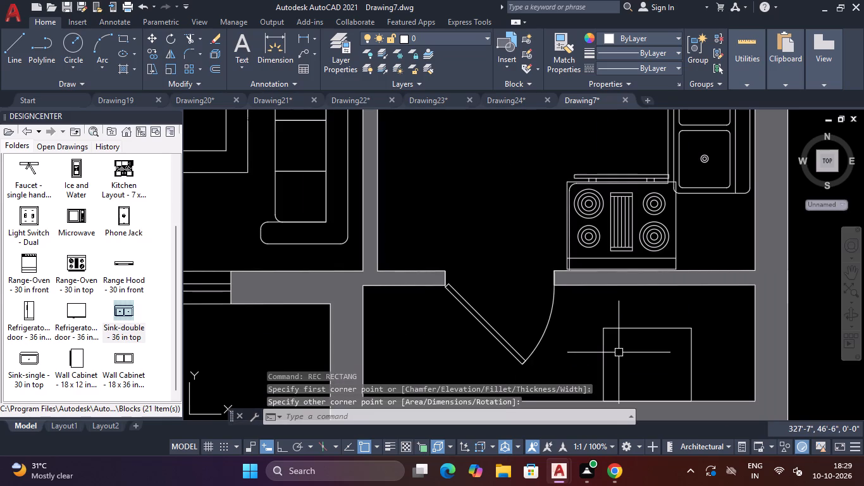
pyautogui.press('c')
pyautogui.press('Return')
pyautogui.scroll(3, 627, 364)
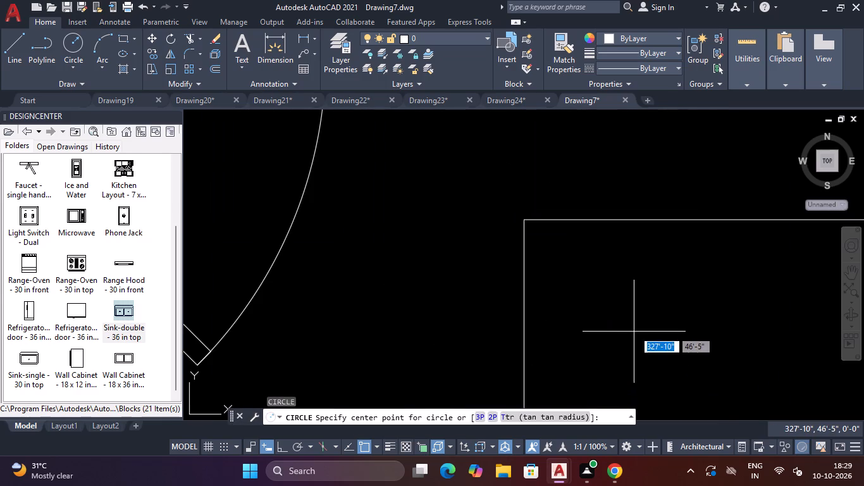
pyautogui.scroll(-2, 662, 328)
pyautogui.click(669, 330)
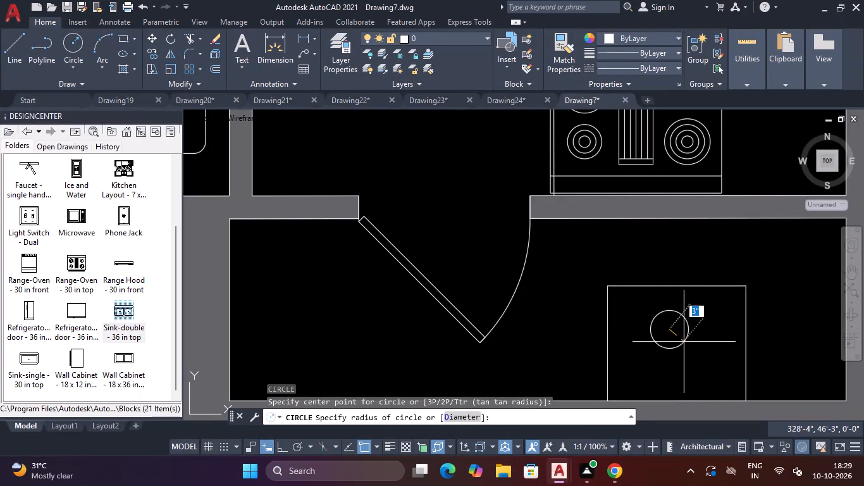
pyautogui.click(682, 340)
# Draw two smaller circles inside the drain ring, the first concentric with about 2" radius and the second smaller still.
pyautogui.scroll(2, 681, 337)
pyautogui.write('C')
pyautogui.press('space')
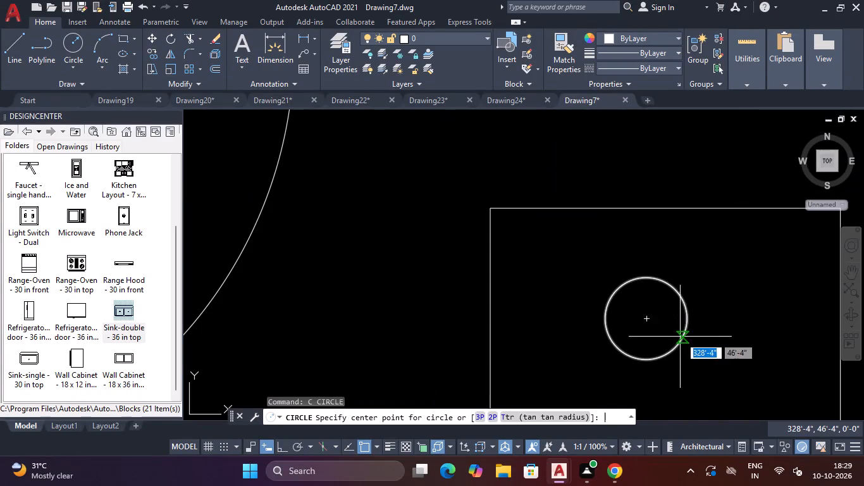
pyautogui.click(650, 315)
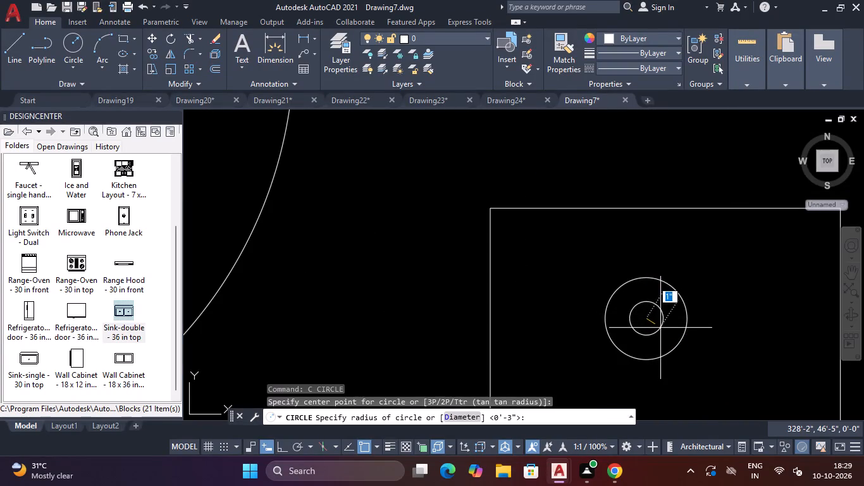
pyautogui.click(664, 345)
pyautogui.press('space')
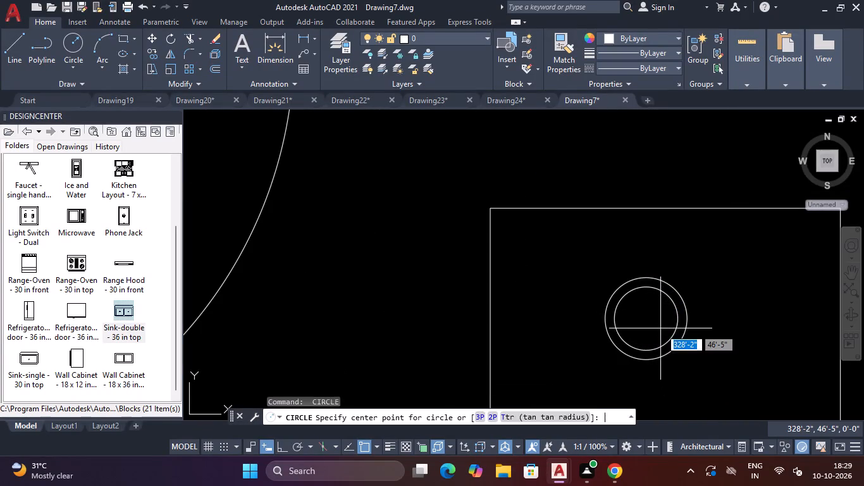
pyautogui.click(643, 316)
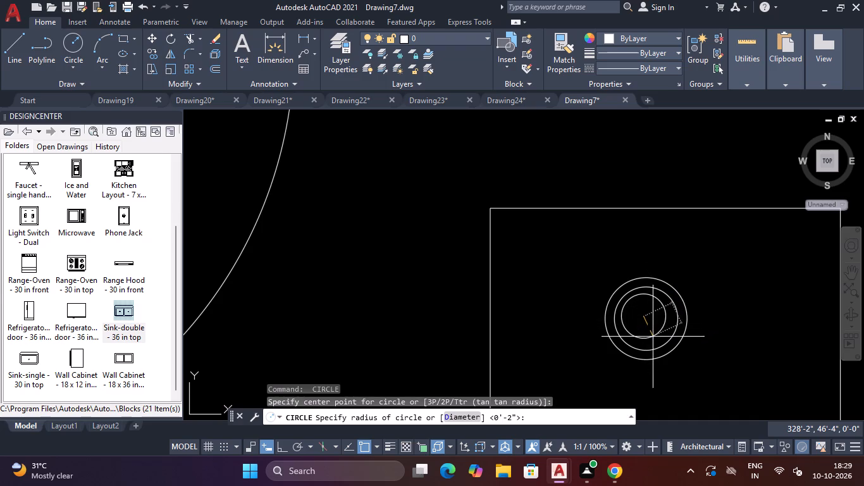
pyautogui.click(653, 337)
pyautogui.press('Escape')
# Move the three drain circles together slightly down towards the middle of the utility sink rectangle.
pyautogui.scroll(-3, 694, 290)
pyautogui.click(700, 285)
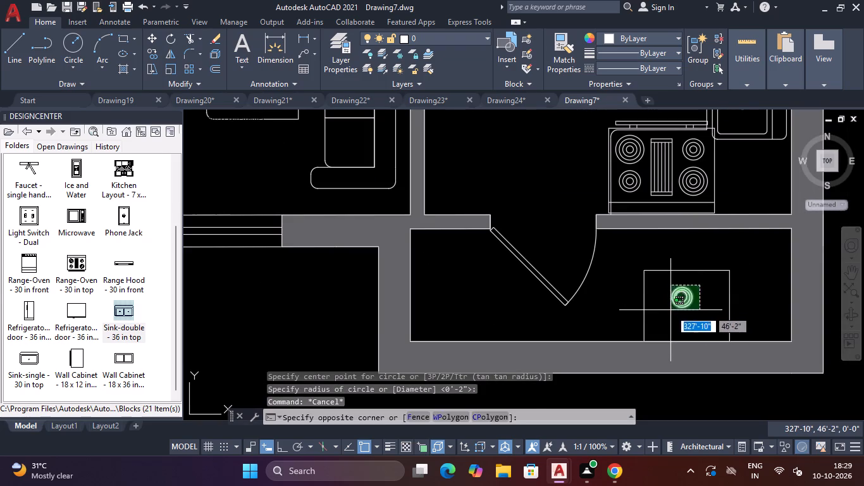
pyautogui.click(670, 311)
pyautogui.write('M')
pyautogui.press('space')
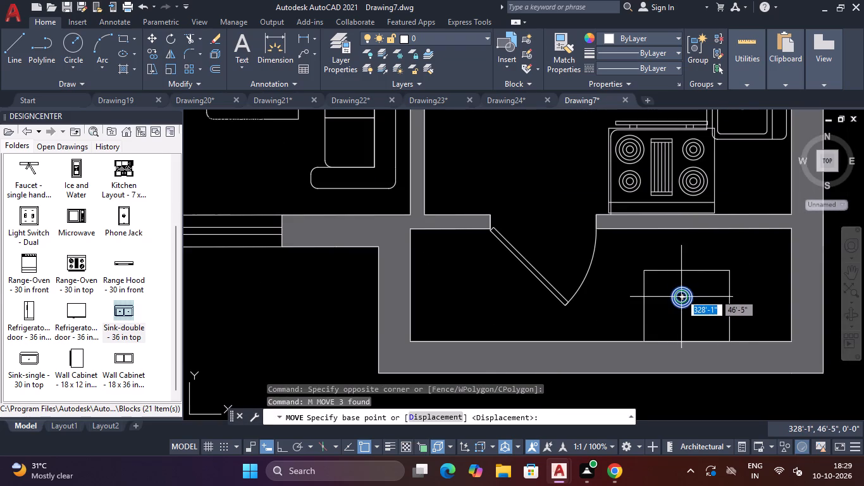
pyautogui.click(681, 292)
pyautogui.click(689, 311)
# Offset the utility sink rectangle 3" inward to form the basin outline around the drain.
pyautogui.scroll(-1, 696, 316)
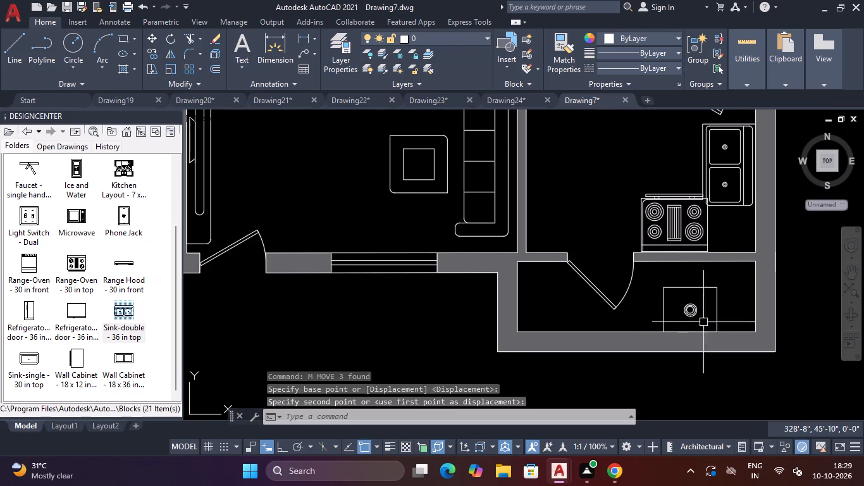
pyautogui.scroll(-3, 739, 310)
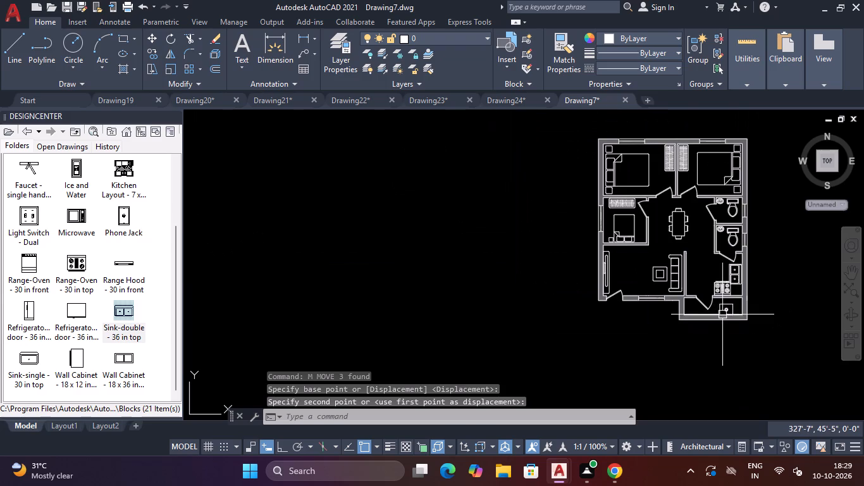
pyautogui.scroll(4, 722, 315)
pyautogui.write('O')
pyautogui.press('space')
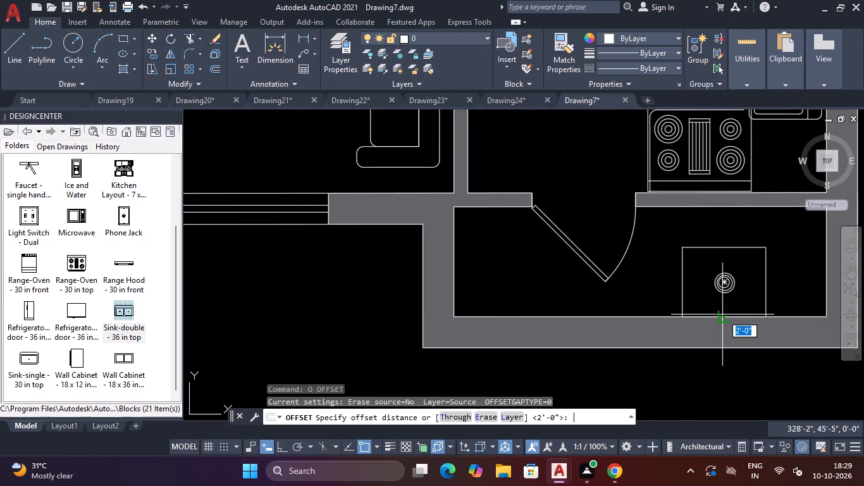
pyautogui.press('3')
pyautogui.hotkey('shift', '"')
pyautogui.press('Return')
pyautogui.click(714, 247)
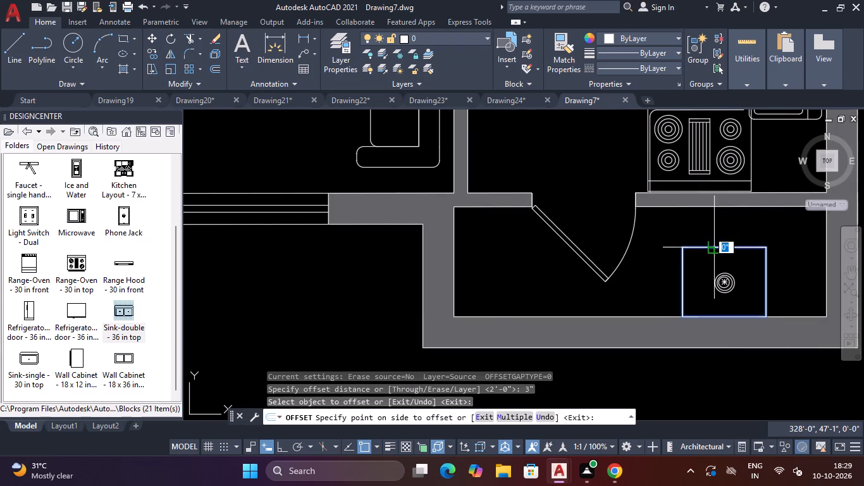
pyautogui.click(710, 264)
pyautogui.press('Escape')
pyautogui.press('Escape')
# Fillet the two upper corners of the utility sink's outer rectangle with the 2" radius.
pyautogui.scroll(-3, 749, 285)
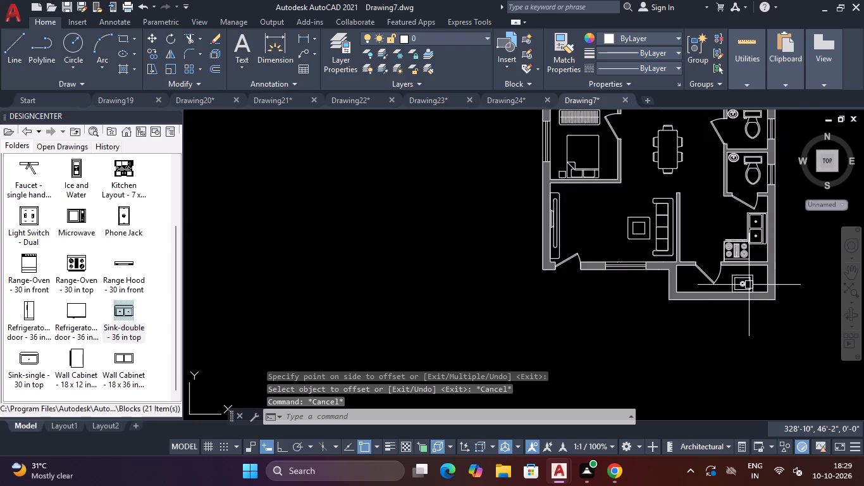
pyautogui.scroll(3, 749, 285)
pyautogui.write('F')
pyautogui.press('space')
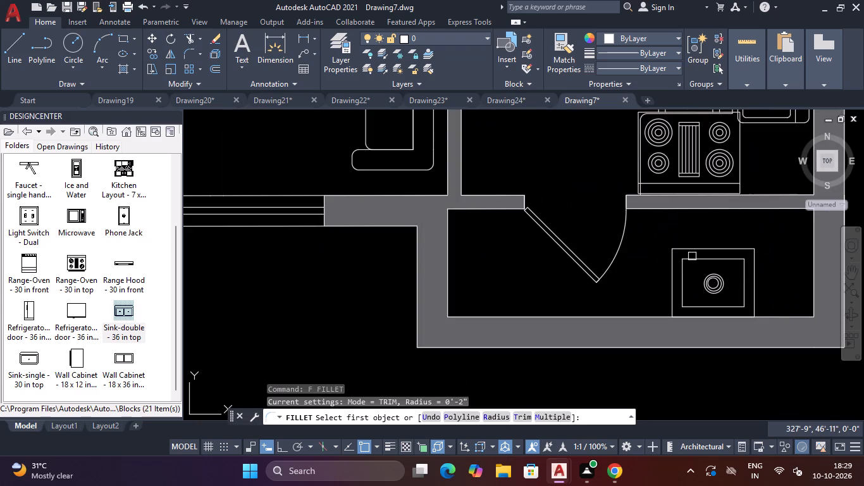
pyautogui.click(690, 251)
pyautogui.click(670, 259)
pyautogui.press('space')
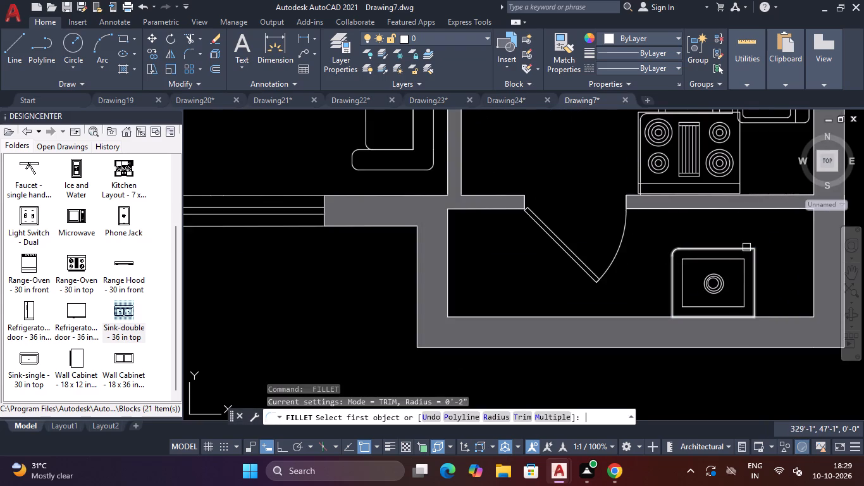
pyautogui.click(746, 247)
pyautogui.click(755, 258)
pyautogui.click(742, 249)
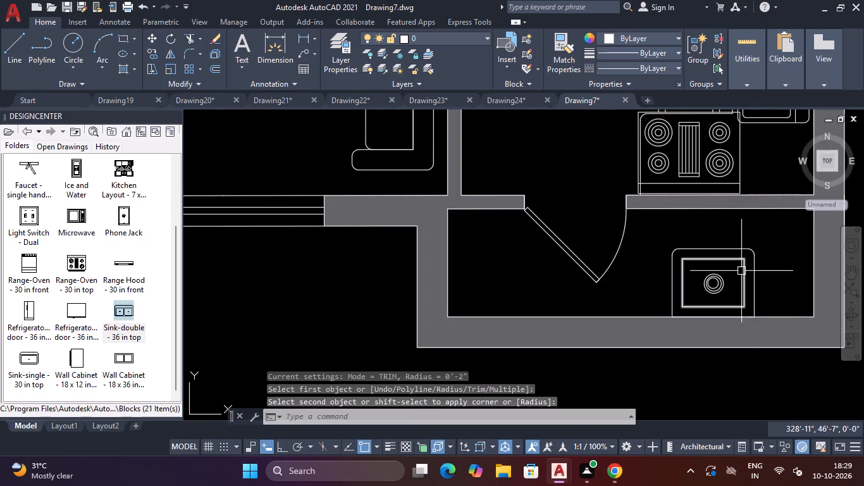
# Fillet the two upper corners of the utility sink's inner basin rectangle with the 2" radius.
pyautogui.press('space')
pyautogui.scroll(3, 693, 266)
pyautogui.click(677, 240)
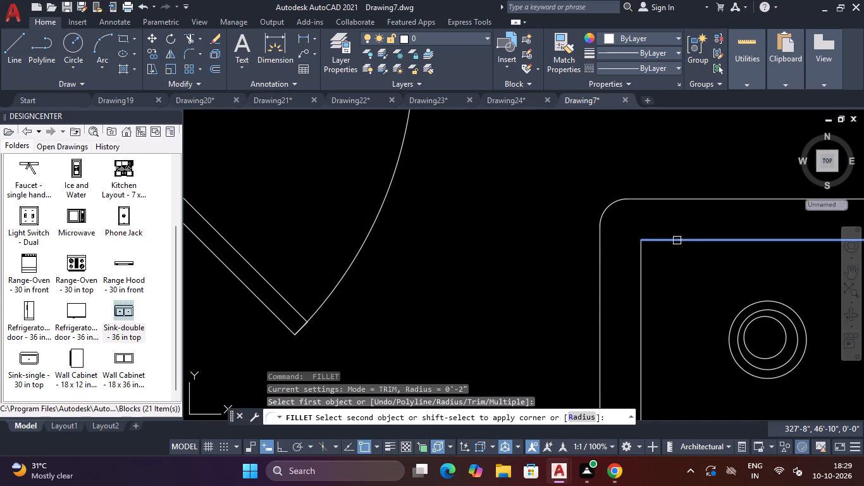
pyautogui.click(641, 272)
pyautogui.scroll(-3, 660, 277)
pyautogui.press('space')
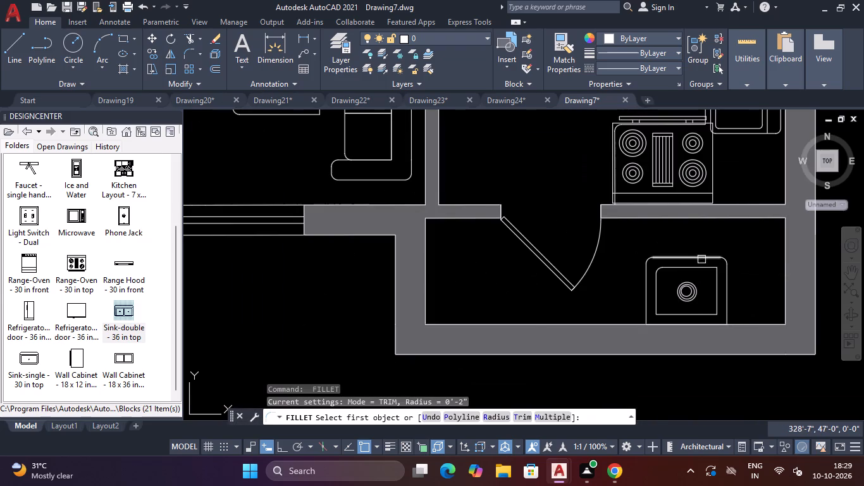
pyautogui.scroll(3, 701, 259)
pyautogui.click(714, 289)
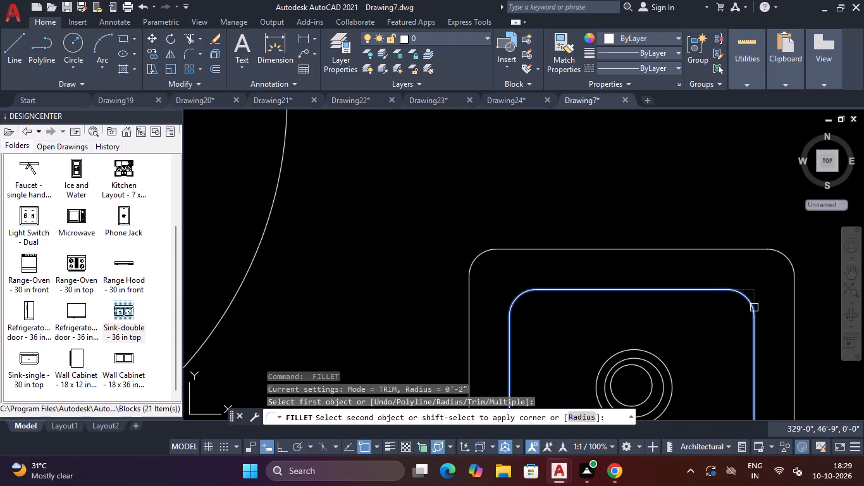
pyautogui.click(754, 308)
# Fillet the two lower corners of the utility sink's inner basin rectangle with the 2" radius.
pyautogui.scroll(-4, 754, 309)
pyautogui.press('space')
pyautogui.scroll(4, 754, 339)
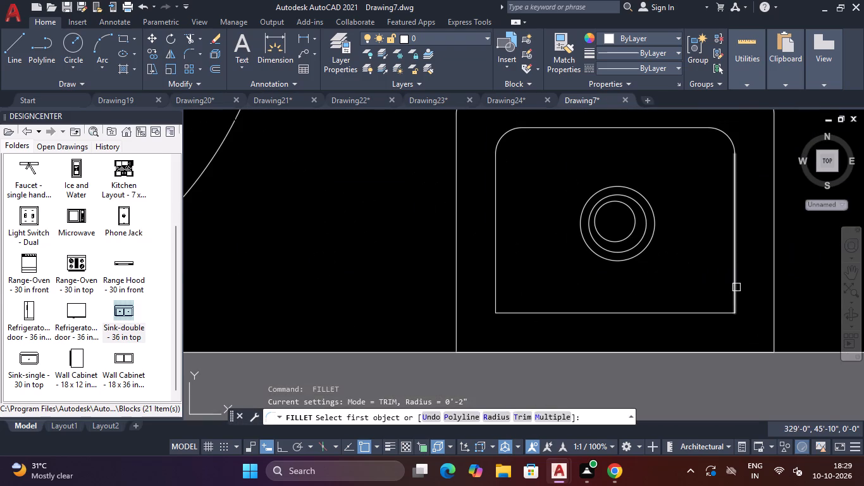
pyautogui.click(736, 287)
pyautogui.click(712, 313)
pyautogui.press('space')
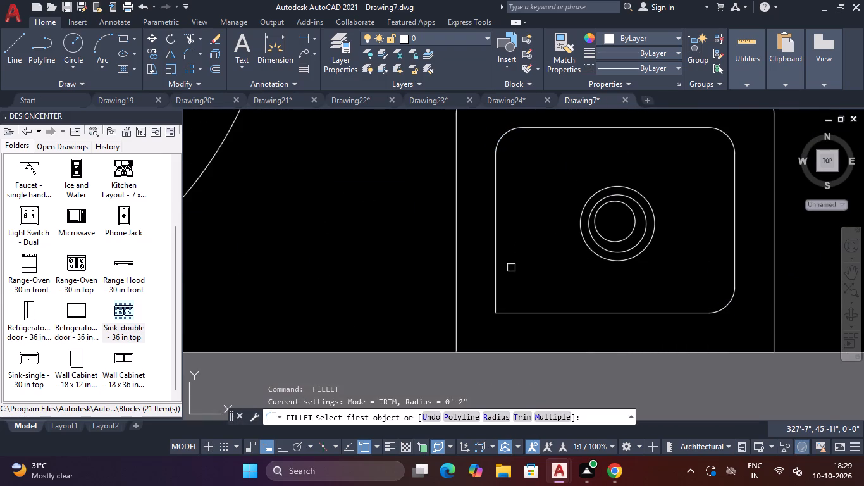
pyautogui.click(494, 270)
pyautogui.click(524, 311)
pyautogui.scroll(-3, 543, 294)
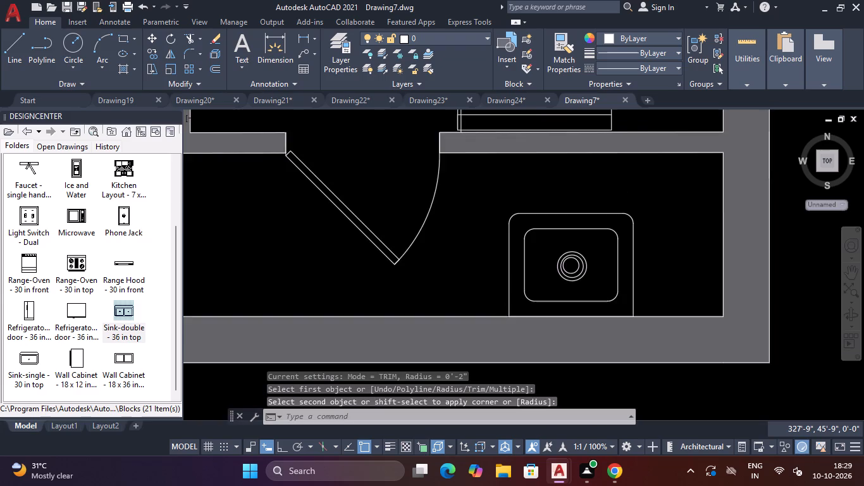
pyautogui.scroll(-2, 543, 294)
pyautogui.scroll(2, 543, 294)
pyautogui.press('space')
pyautogui.scroll(4, 526, 304)
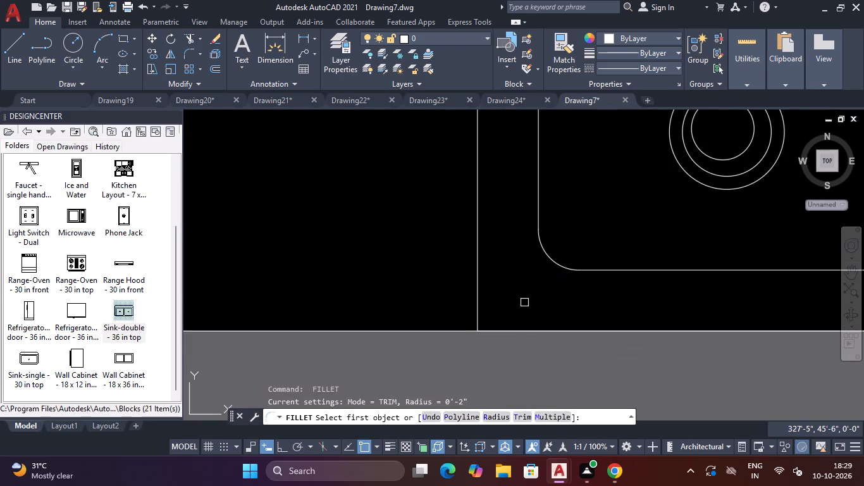
pyautogui.scroll(-4, 483, 271)
pyautogui.press('Escape')
pyautogui.press('Escape')
pyautogui.scroll(-3, 450, 243)
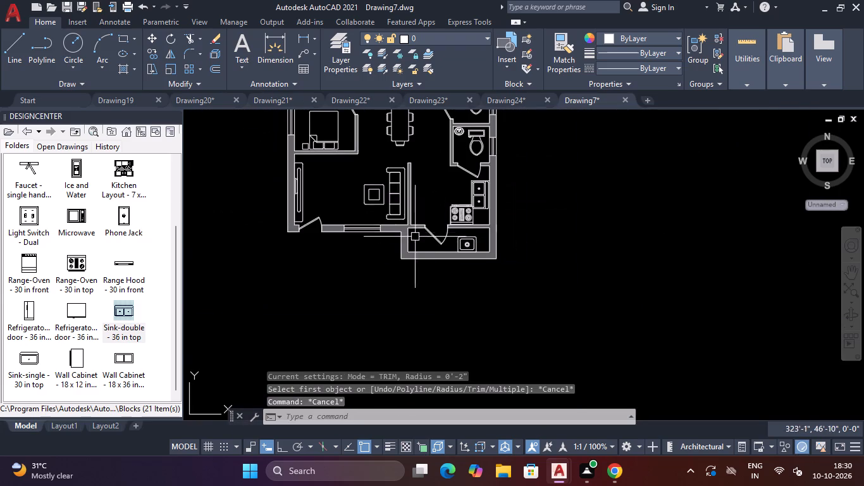
# Fillet all four corners of the living room coffee table's inner square with the 2" radius.
pyautogui.scroll(2, 351, 217)
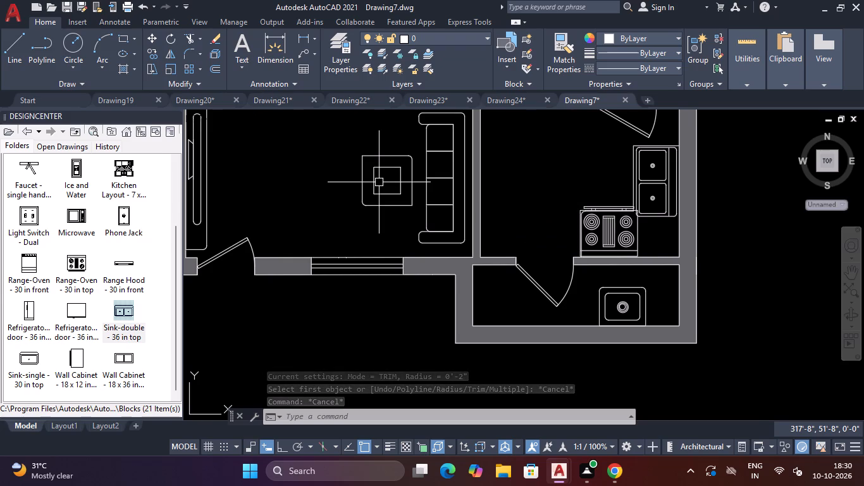
pyautogui.write('F')
pyautogui.press('space')
pyautogui.scroll(2, 379, 182)
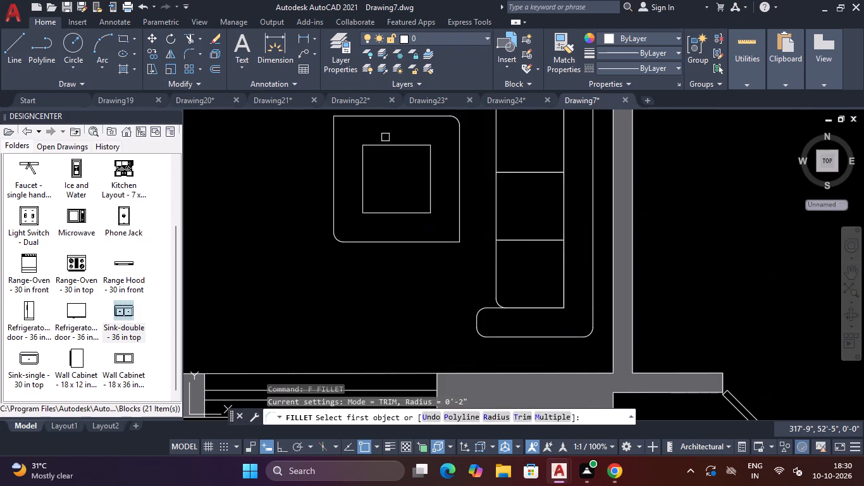
pyautogui.click(385, 147)
pyautogui.click(362, 168)
pyautogui.press('space')
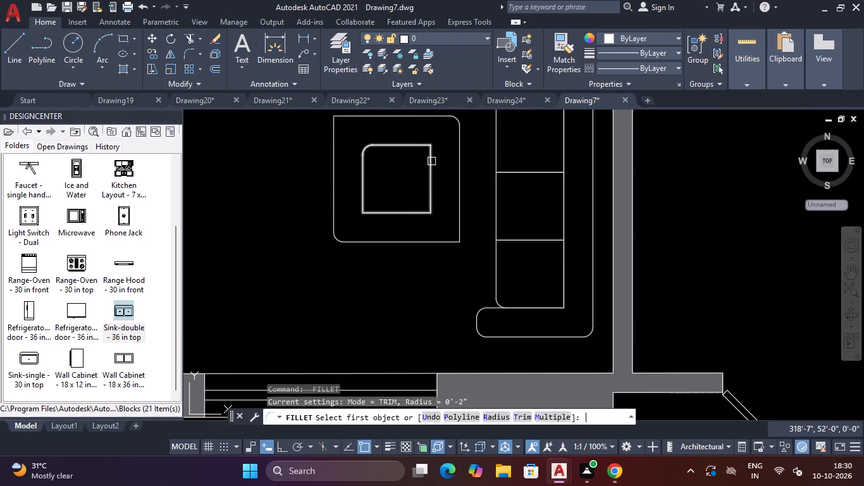
pyautogui.click(433, 178)
pyautogui.click(416, 214)
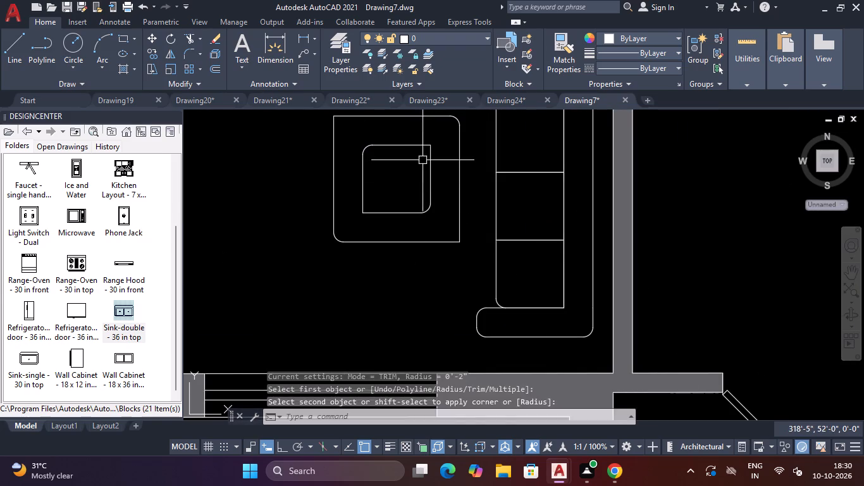
pyautogui.press('space')
pyautogui.click(416, 142)
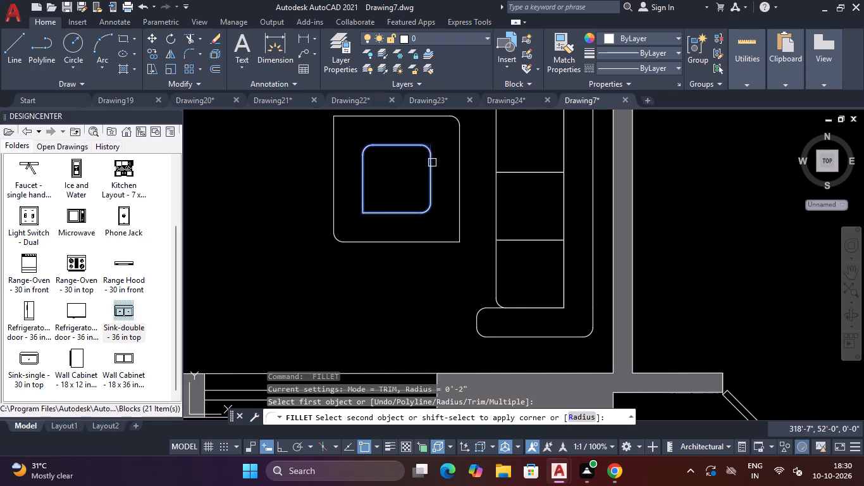
pyautogui.click(432, 163)
pyautogui.press('space')
pyautogui.click(364, 193)
pyautogui.click(380, 214)
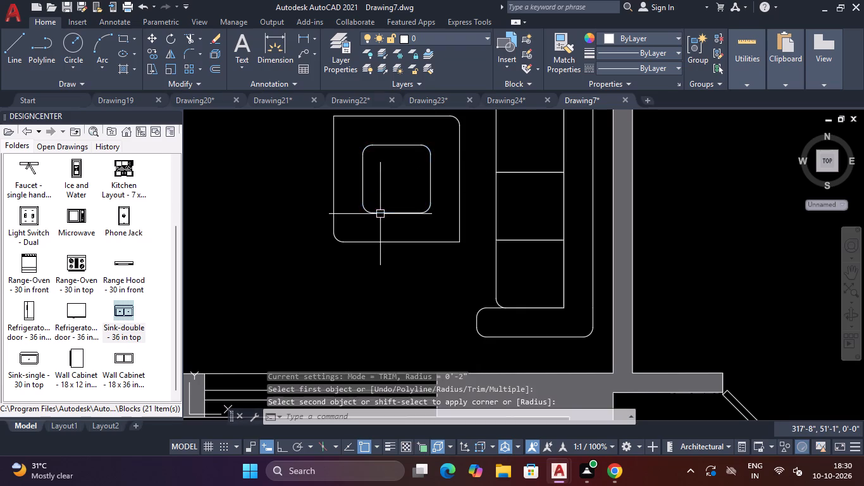
pyautogui.scroll(-4, 390, 192)
pyautogui.scroll(2, 389, 177)
pyautogui.press('Escape')
# Fillet the coffee table's two remaining sharp outer corners, upper-left and lower-right, with the 2" radius.
pyautogui.press('space')
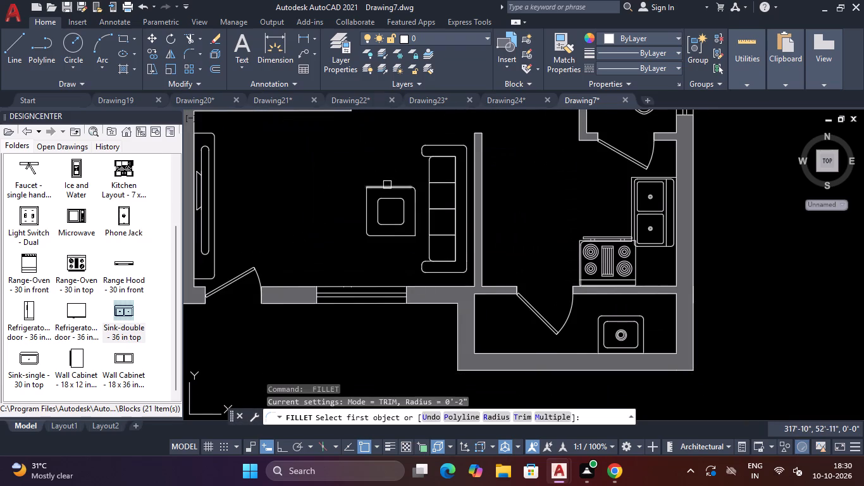
pyautogui.scroll(3, 384, 187)
pyautogui.click(383, 188)
pyautogui.click(307, 221)
pyautogui.scroll(-3, 326, 213)
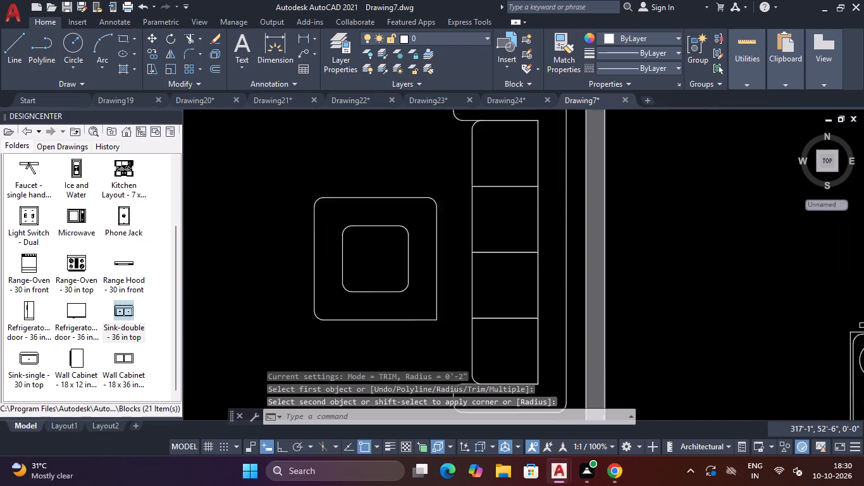
pyautogui.press('space')
pyautogui.click(372, 245)
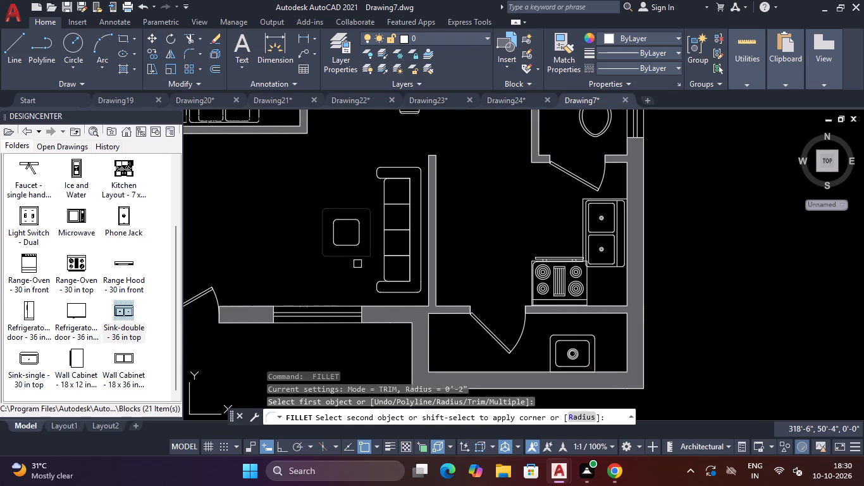
pyautogui.click(354, 259)
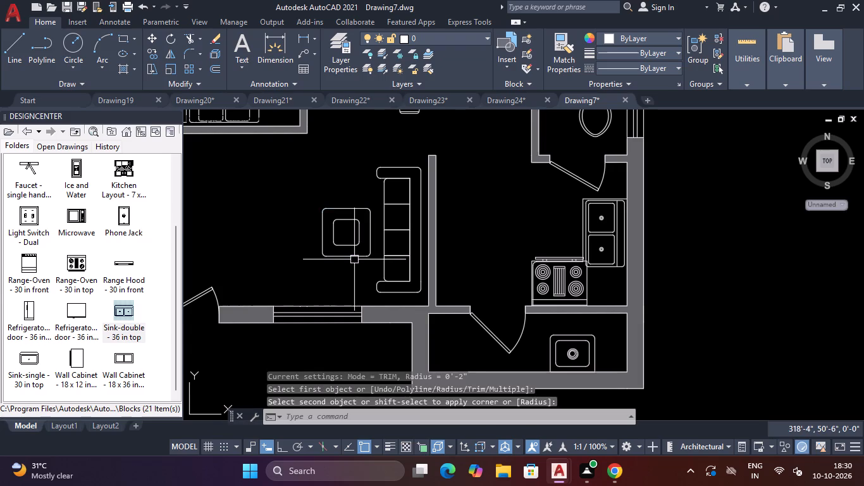
pyautogui.scroll(-3, 356, 217)
pyautogui.press('Escape')
pyautogui.press('Escape')
# Examine the whole furnished floor plan, checking its rooms and furniture.
pyautogui.scroll(1, 333, 152)
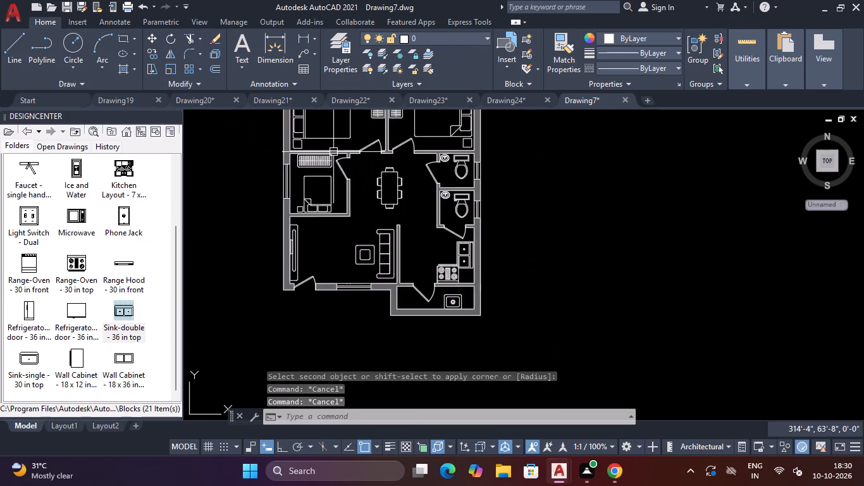
pyautogui.scroll(-2, 333, 152)
pyautogui.scroll(2, 324, 123)
pyautogui.press('Escape')
pyautogui.scroll(-2, 325, 123)
pyautogui.scroll(1, 322, 127)
pyautogui.scroll(-2, 322, 127)
pyautogui.scroll(2, 322, 127)
pyautogui.scroll(-1, 333, 147)
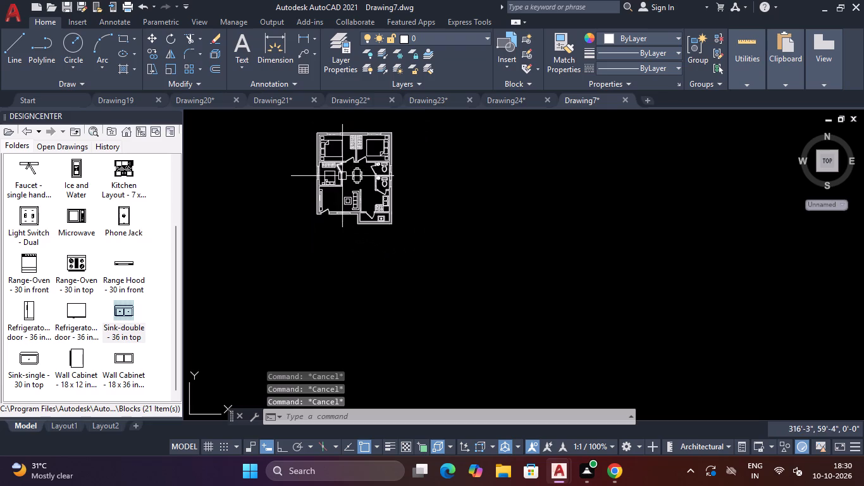
pyautogui.scroll(3, 342, 176)
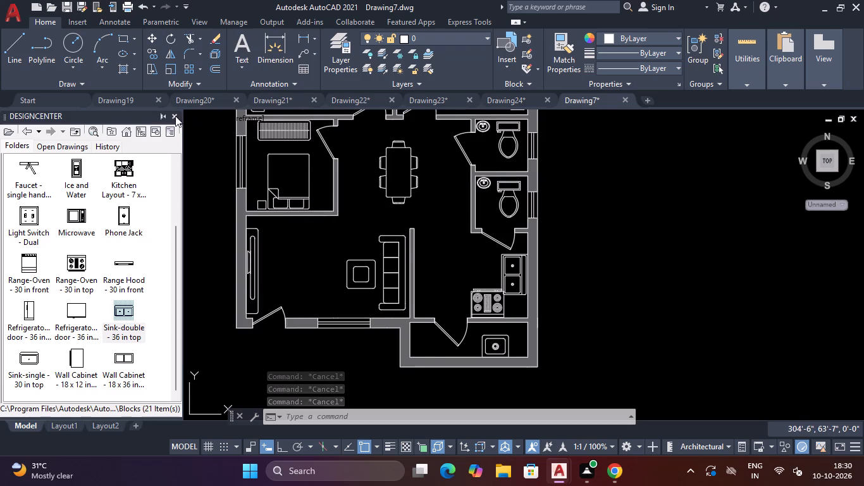
# Close the DesignCenter palette.
pyautogui.click(173, 113)
# Save the floor plan as Drawing25 in the IBR folder.
pyautogui.scroll(-3, 226, 159)
pyautogui.scroll(1, 238, 176)
pyautogui.scroll(-3, 239, 196)
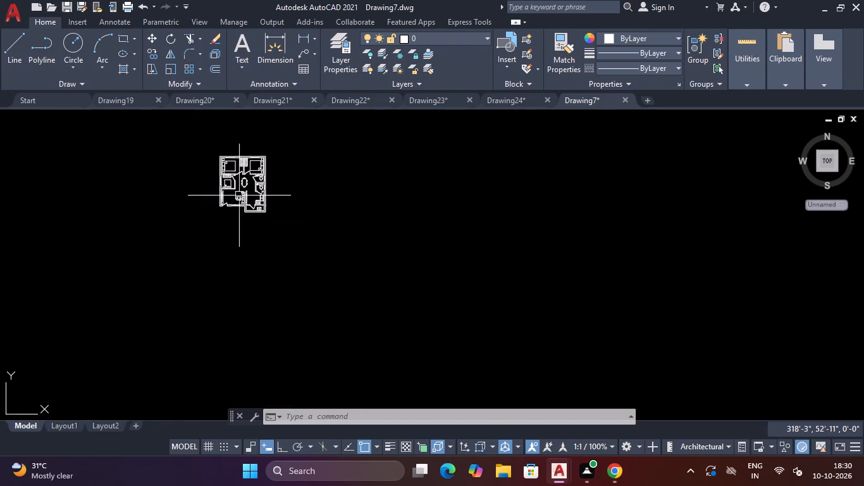
pyautogui.scroll(3, 234, 147)
pyautogui.scroll(-1, 235, 158)
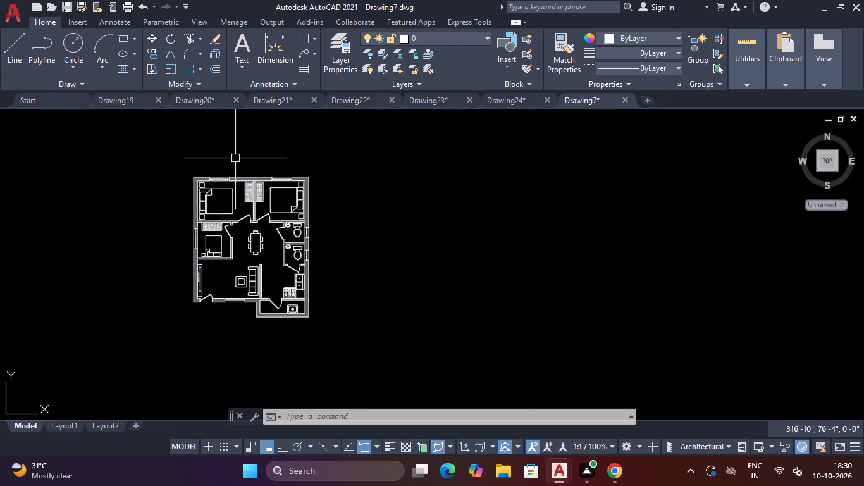
pyautogui.hotkey('ctrl', 's')
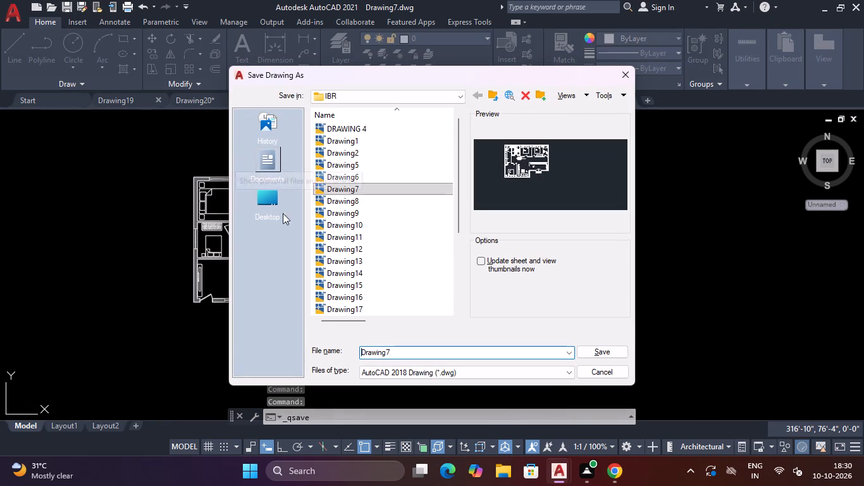
pyautogui.click(392, 345)
pyautogui.click(391, 354)
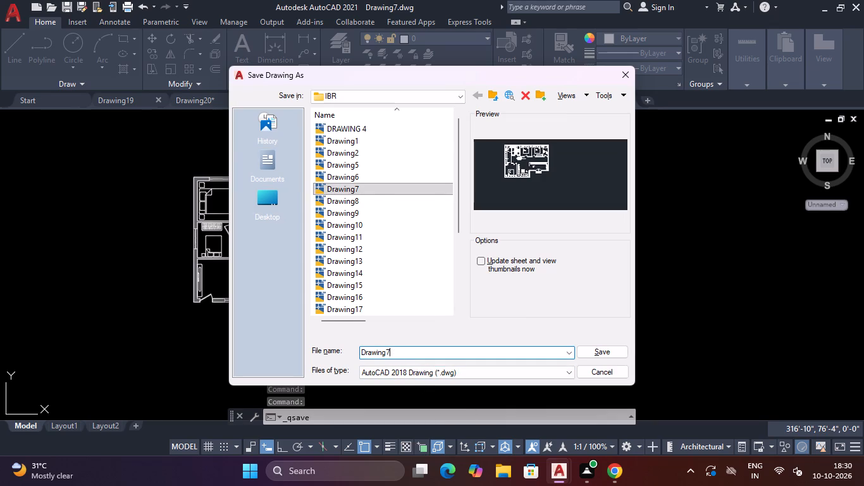
pyautogui.press('BackSpace')
pyautogui.write('25')
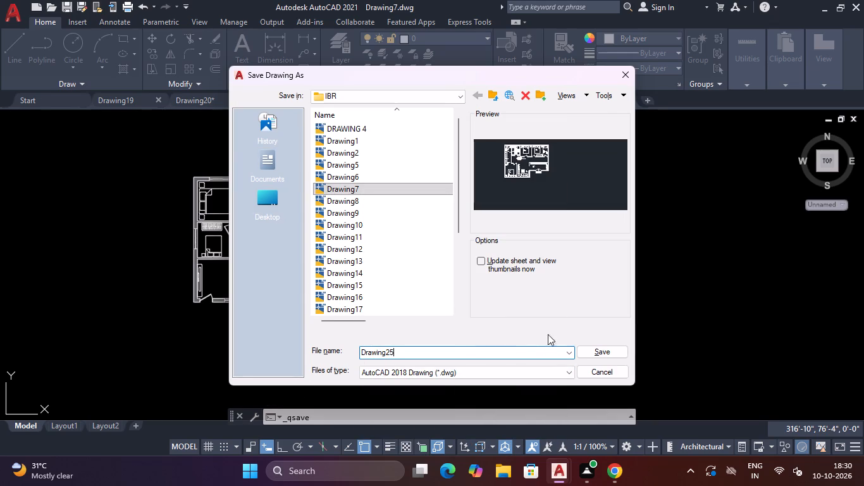
pyautogui.click(603, 352)
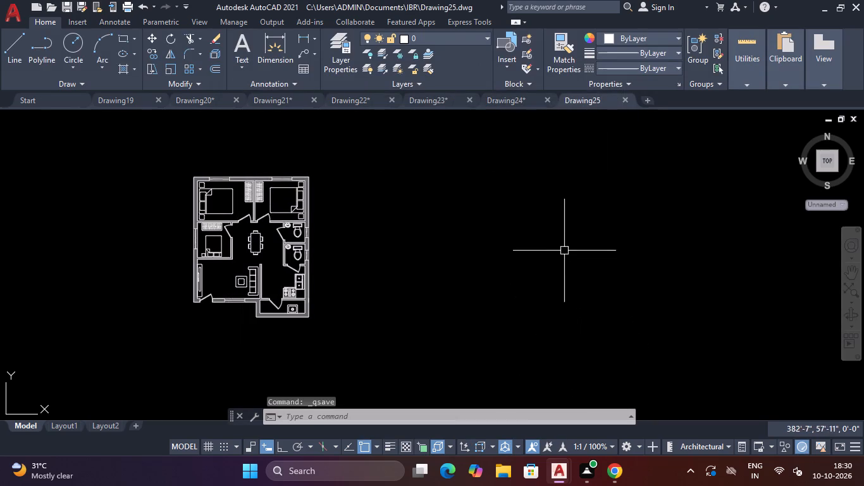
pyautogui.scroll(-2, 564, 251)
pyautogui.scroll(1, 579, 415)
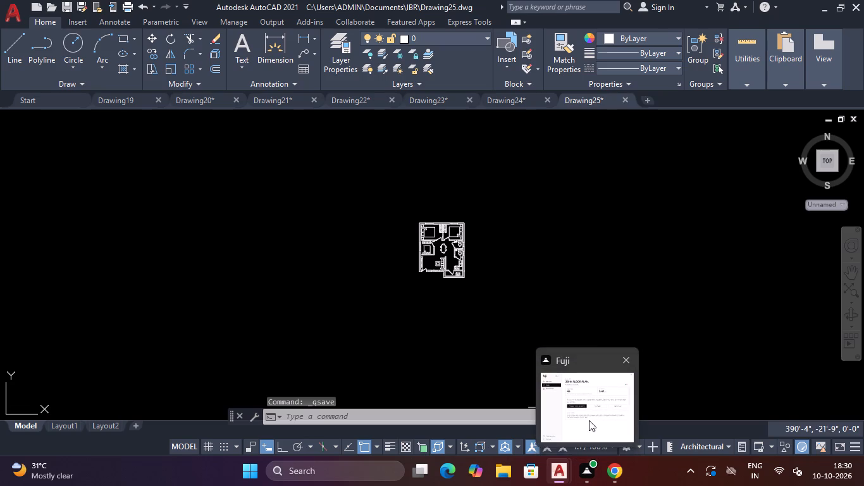